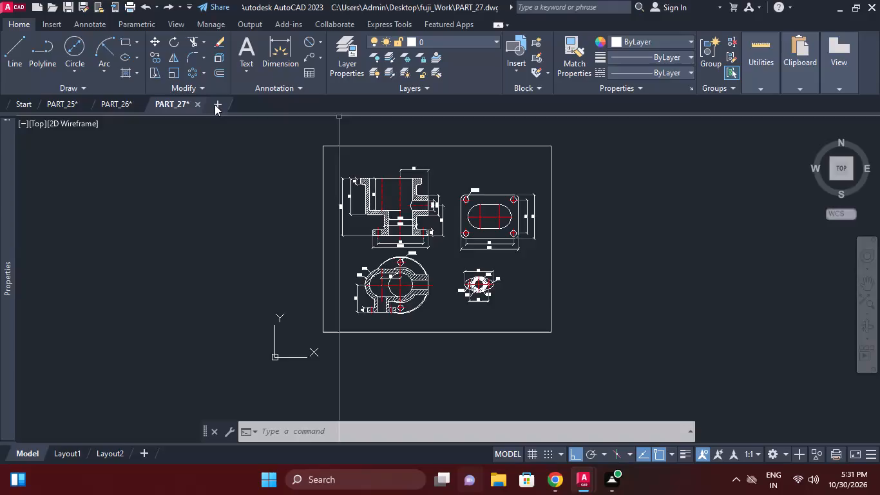
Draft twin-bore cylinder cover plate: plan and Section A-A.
Create a new blank drawing and turn off its grid display.
click(215, 104)
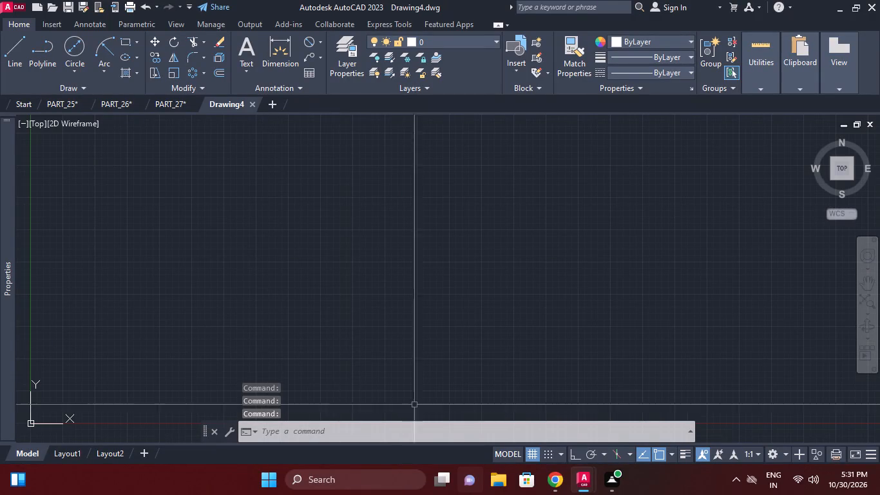
click(536, 452)
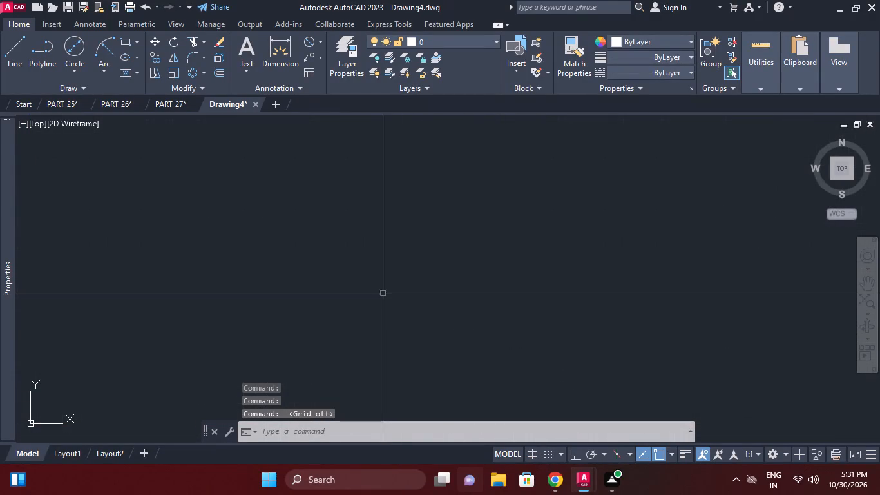
Set the drawing units to length precision 0 and an insertion scale of millimeters.
text(un)
key(space)
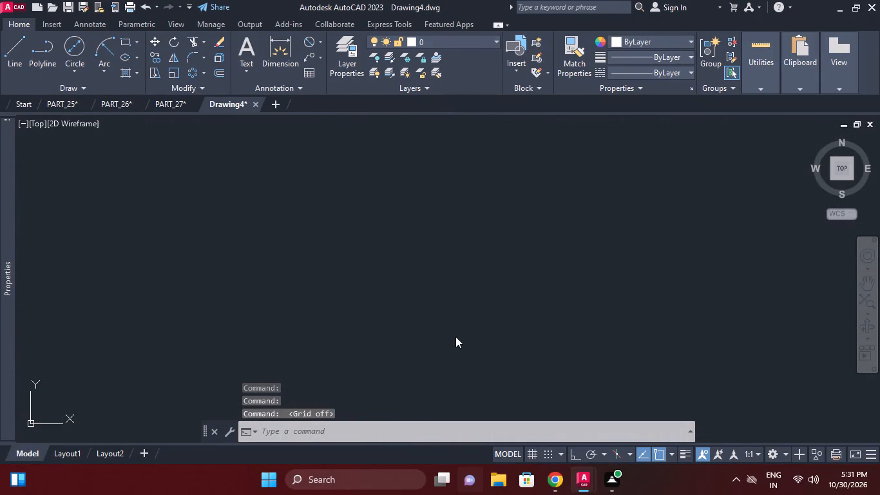
click(269, 171)
click(267, 185)
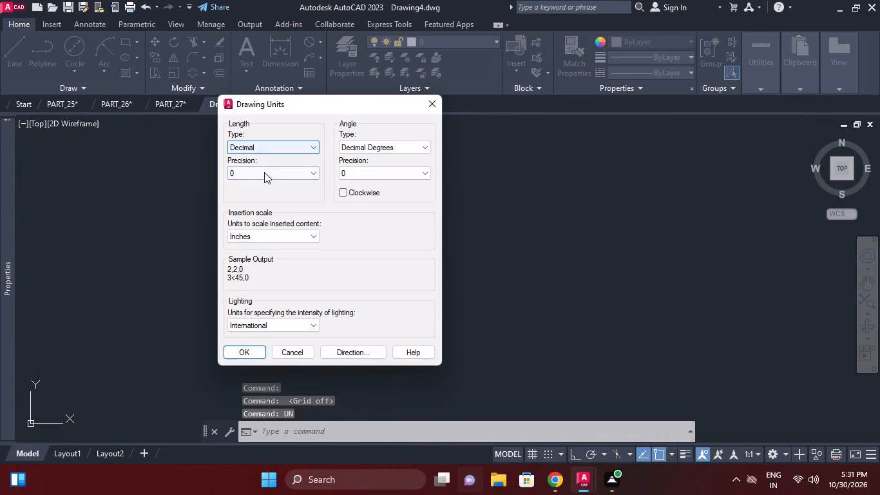
click(273, 234)
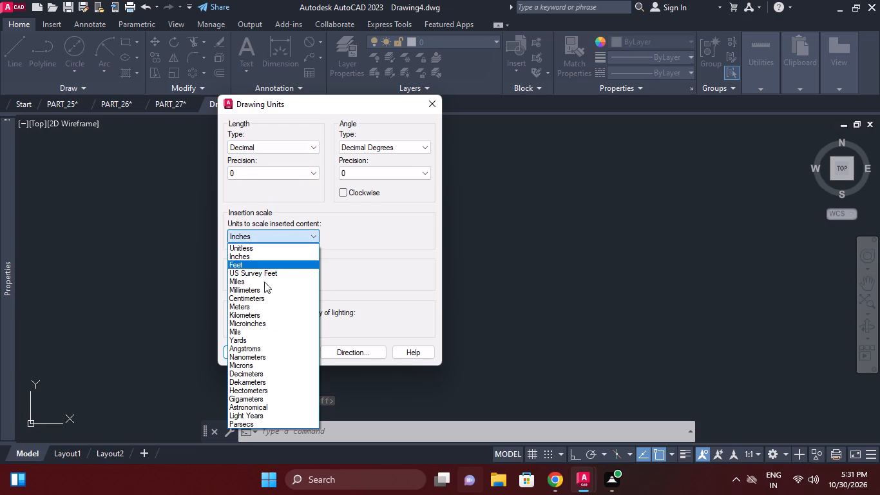
click(258, 291)
click(247, 351)
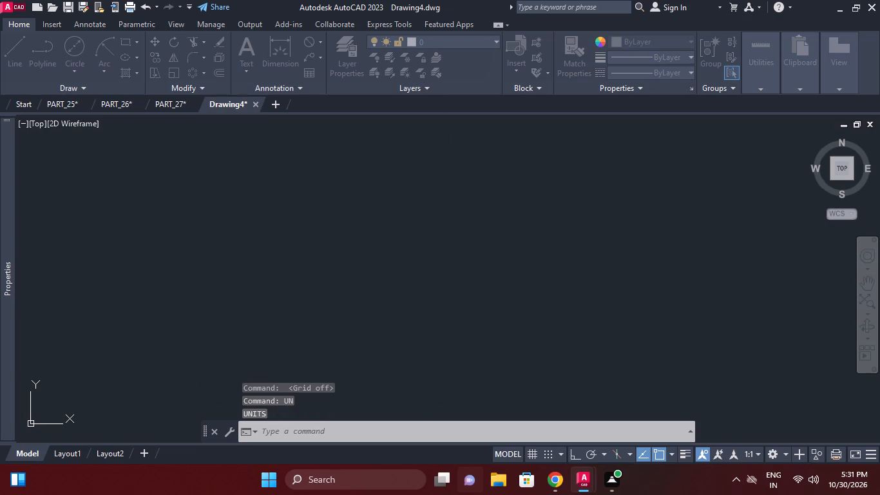
Modify the Standard dimension style so its extension lines use color 251.
text(d)
key(space)
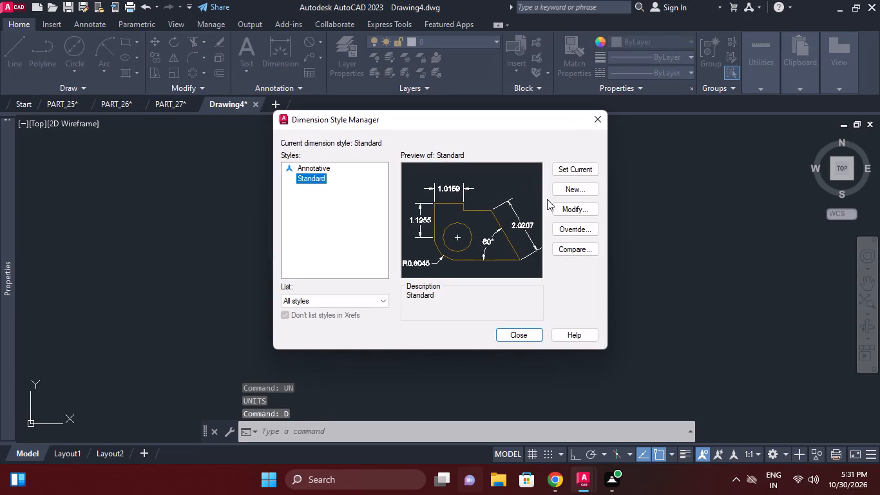
click(570, 211)
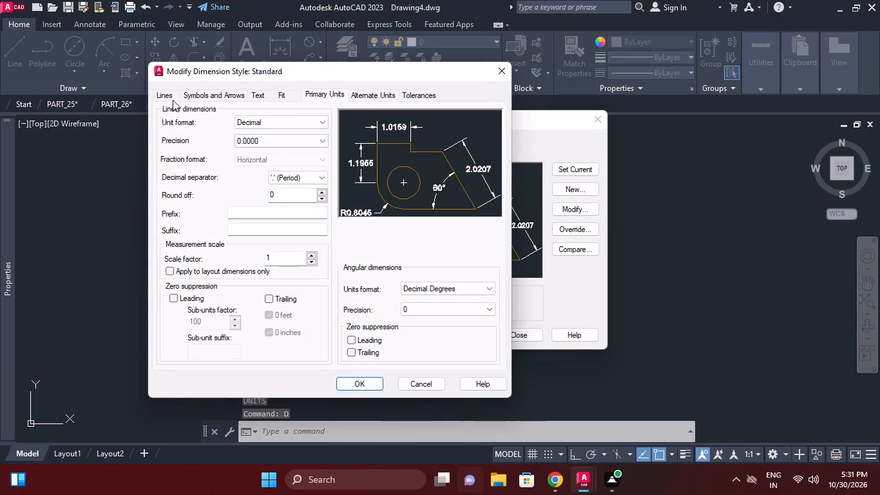
click(172, 96)
click(264, 252)
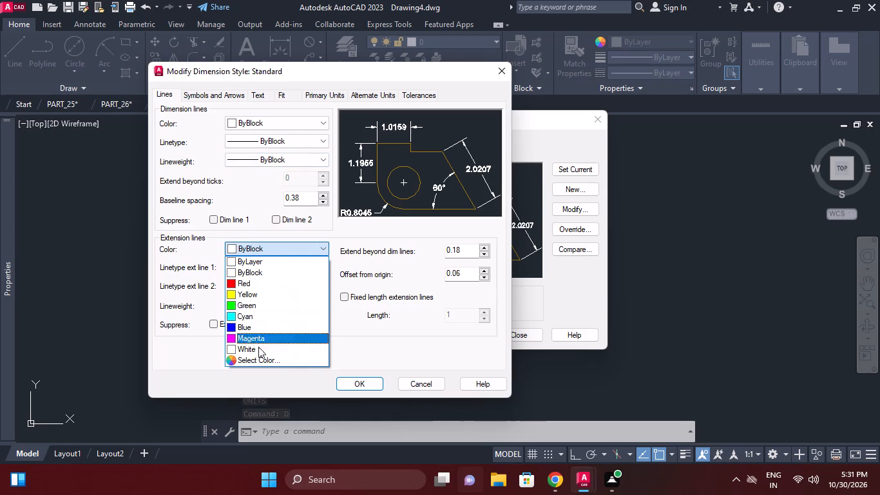
click(258, 357)
click(242, 286)
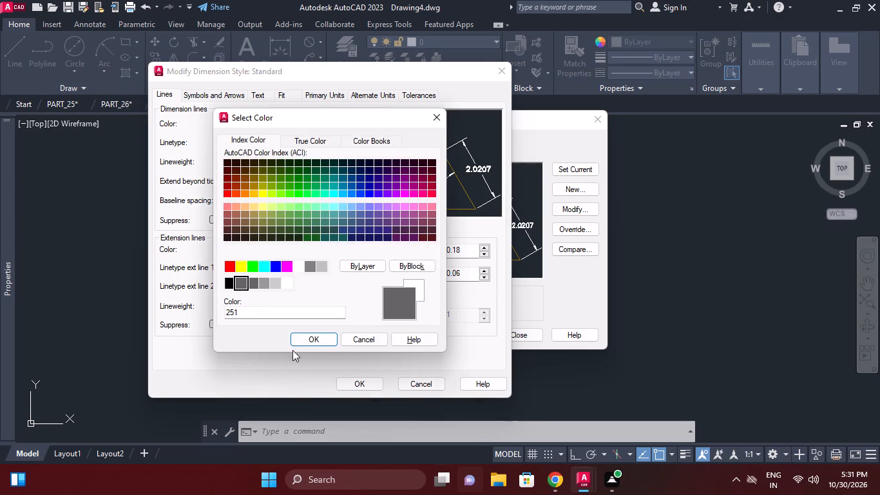
click(299, 342)
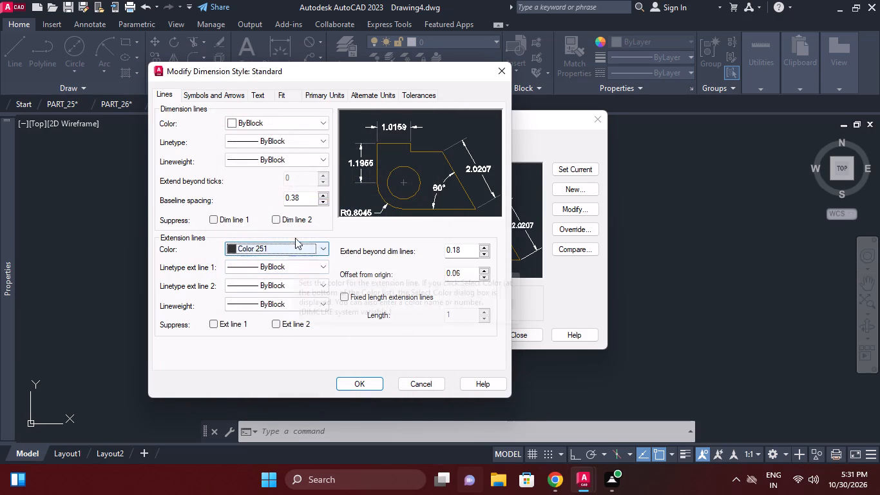
Set the dimension style's first and second arrowheads to Oblique with an arrow size of 4.
click(210, 90)
click(225, 141)
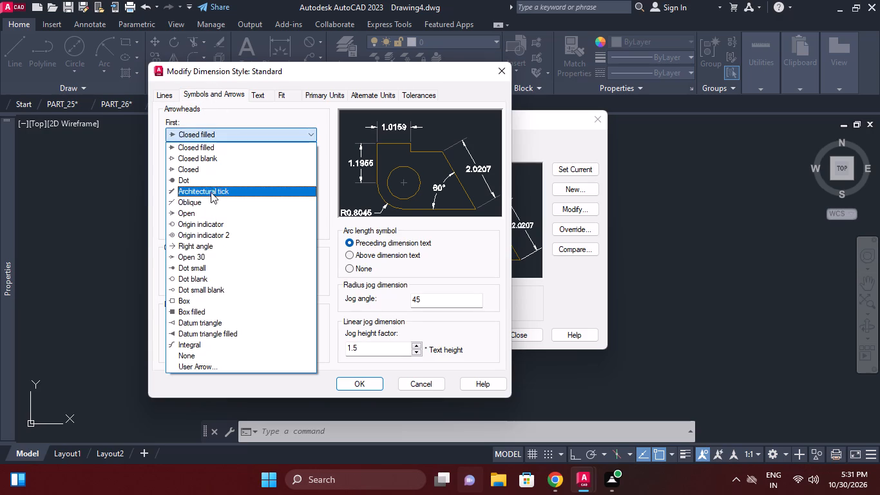
click(209, 201)
drag(186, 222, 91, 238)
key(4)
key(Return)
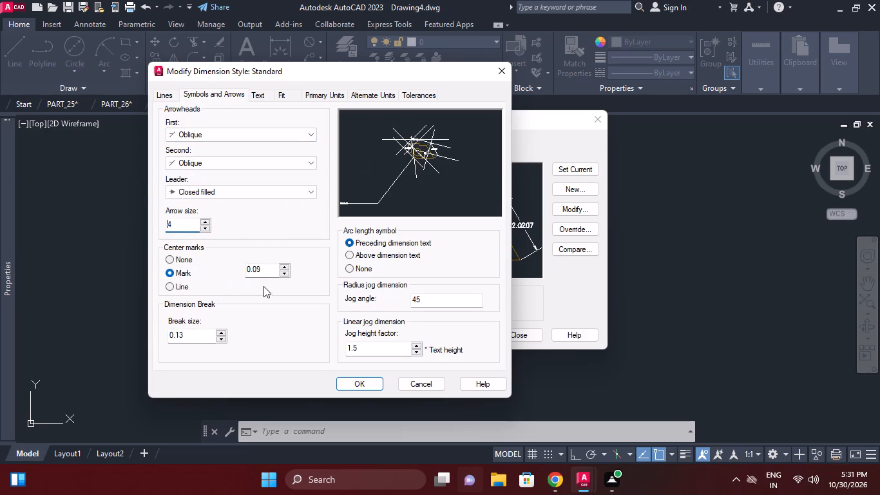
Set the dimension text height to 4, with ISO standard alignment and vertical placement Above.
click(255, 94)
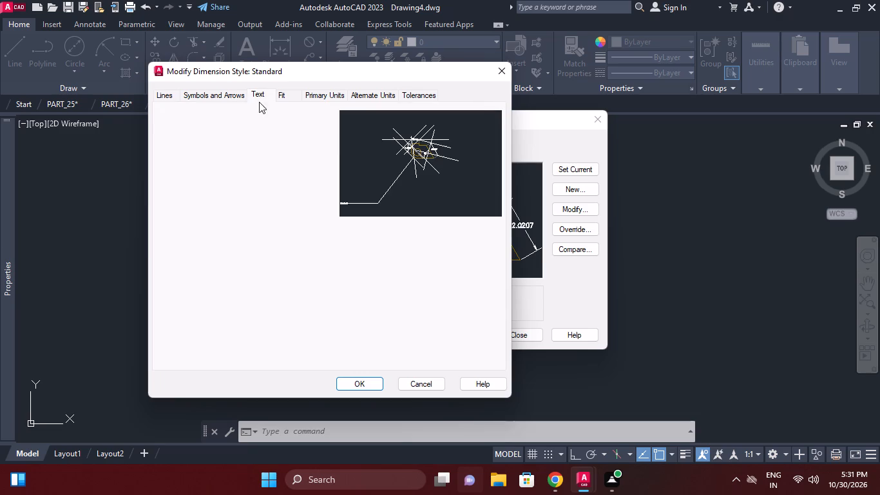
drag(301, 184, 206, 197)
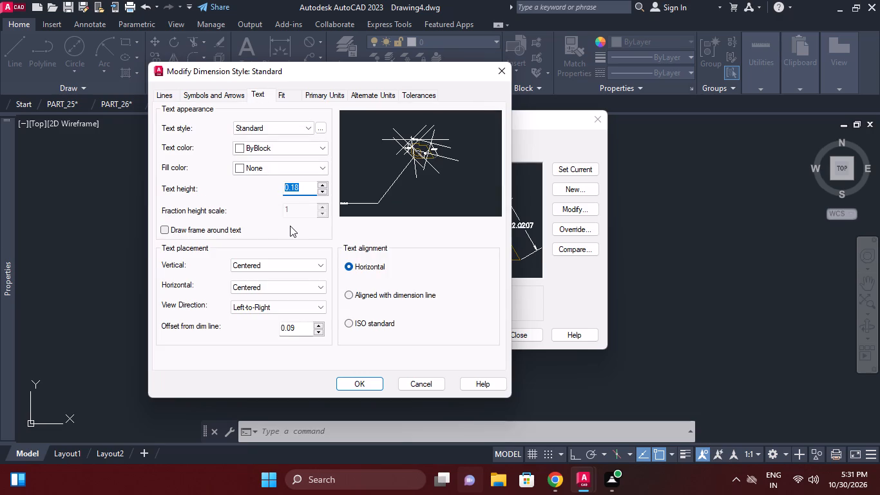
key(4)
key(Return)
click(385, 322)
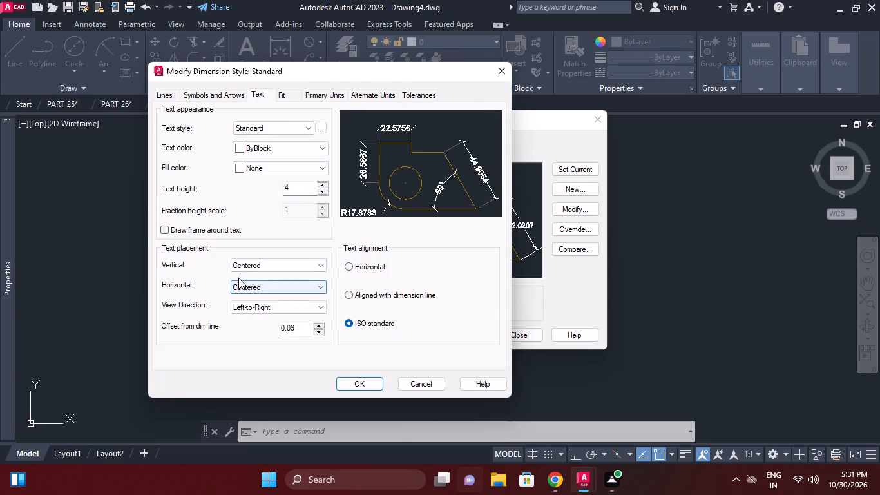
click(275, 265)
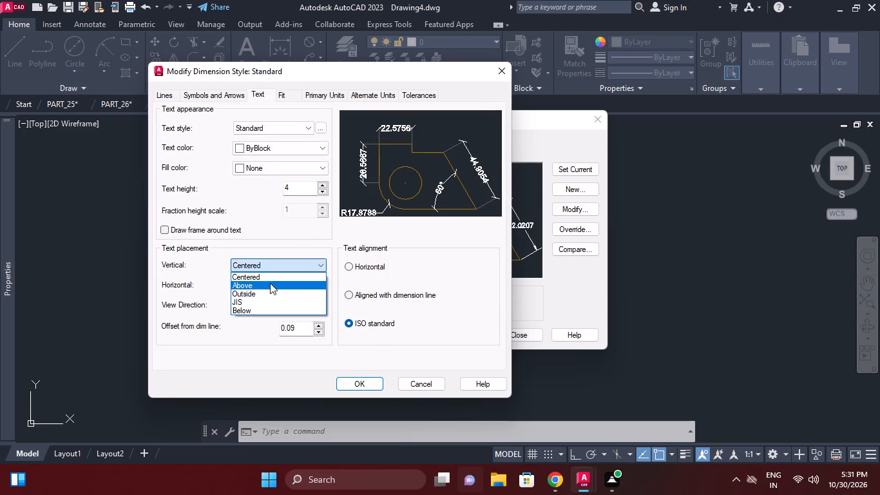
click(270, 283)
Set the linear dimension precision to 0, accept the style changes and make the Standard style current.
click(311, 97)
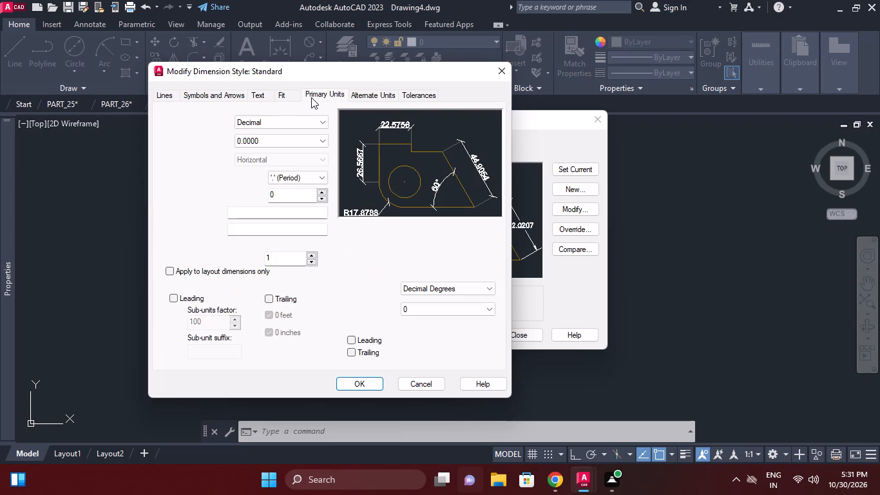
click(296, 139)
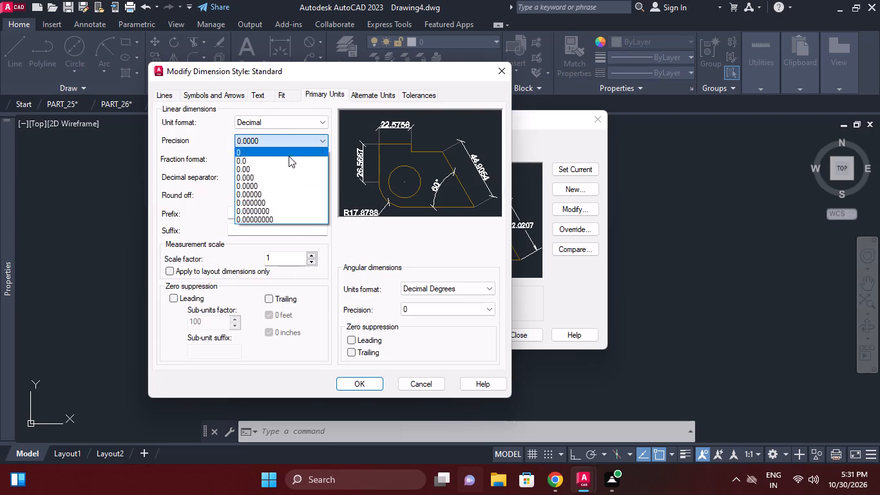
click(287, 153)
click(361, 387)
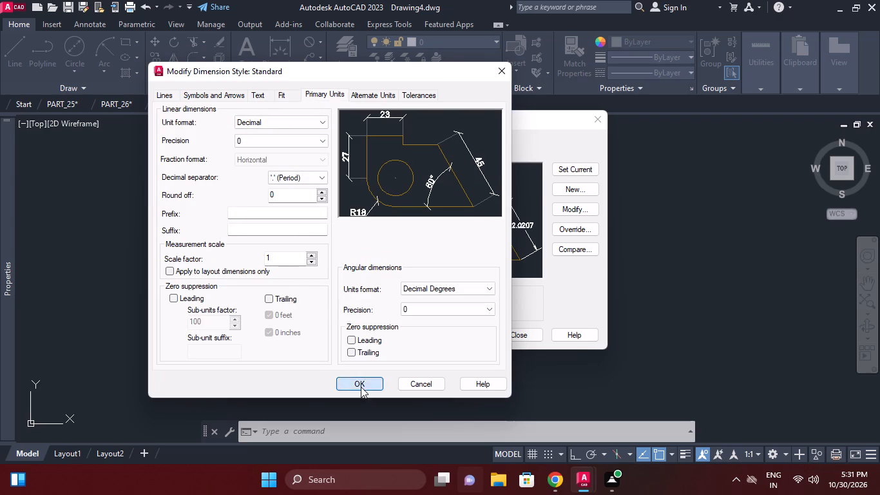
double_click(587, 164)
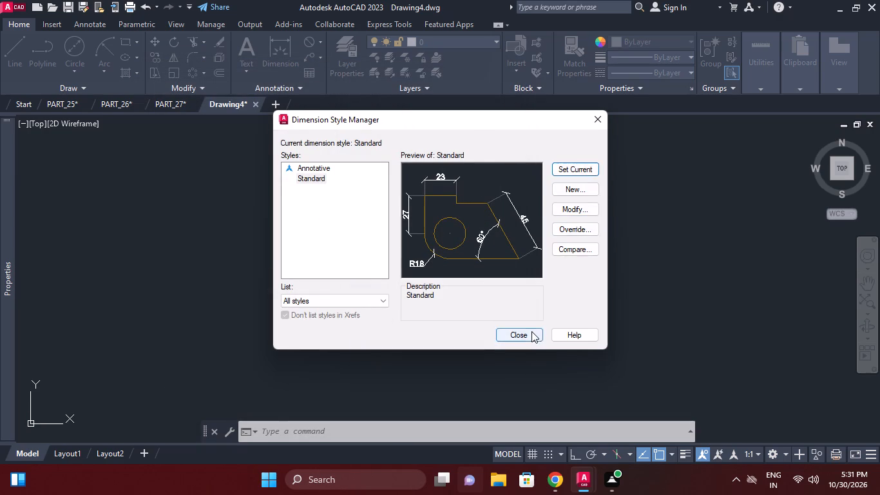
click(531, 331)
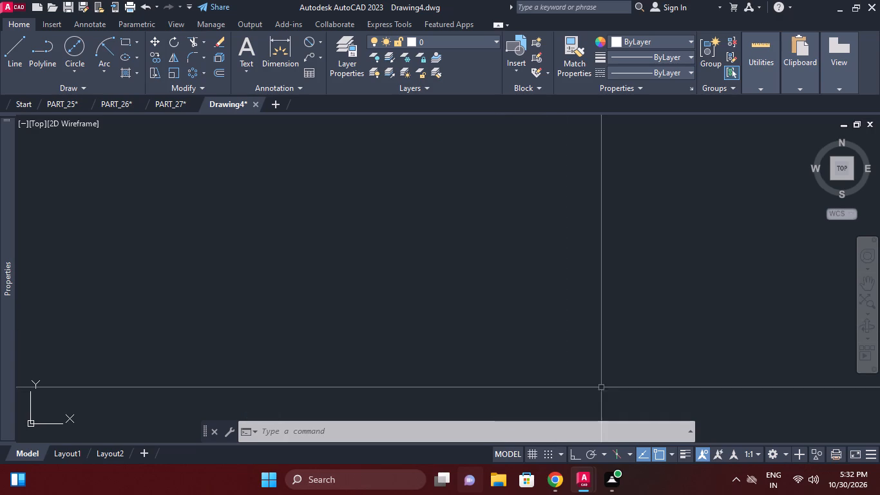
With ortho mode on, draw a horizontal base line 125 mm long to the right of the origin.
middle_drag(512, 304, 512, 320)
scroll(512, 306, down, 1)
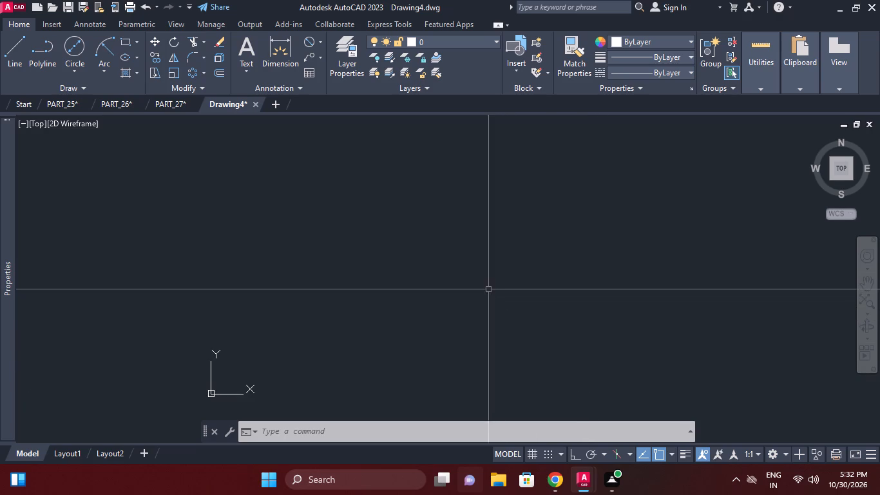
click(6, 43)
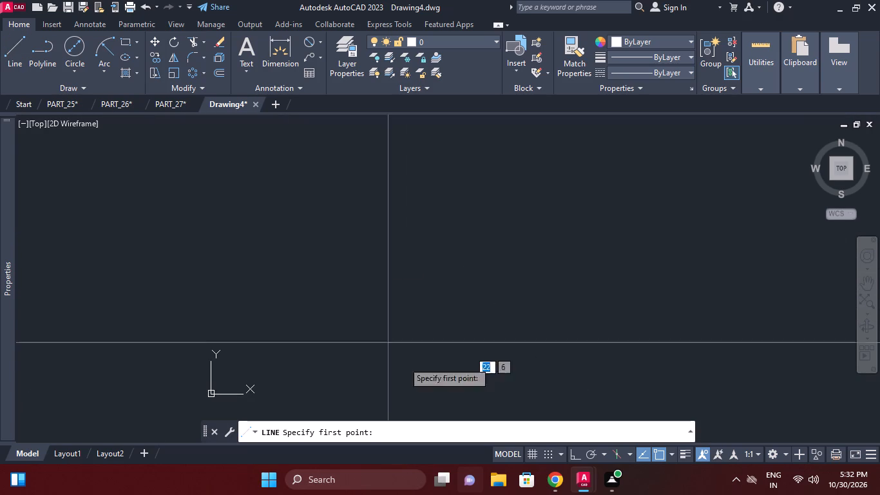
drag(415, 376, 417, 368)
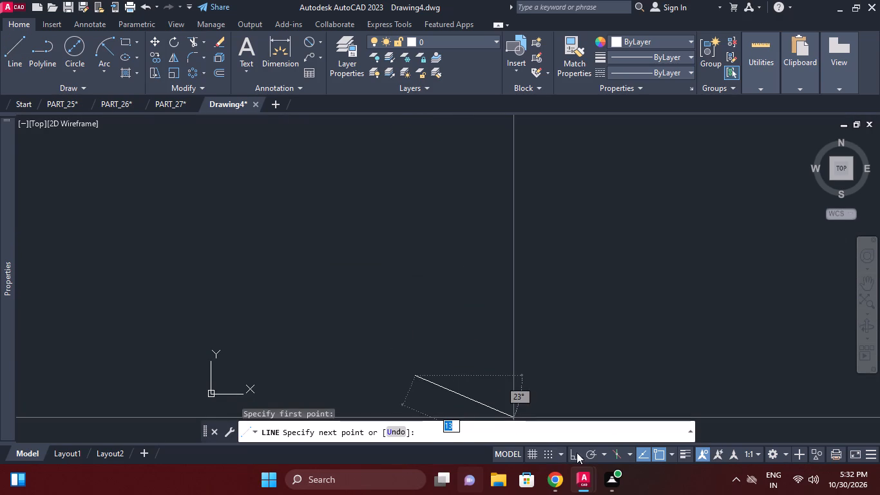
click(577, 452)
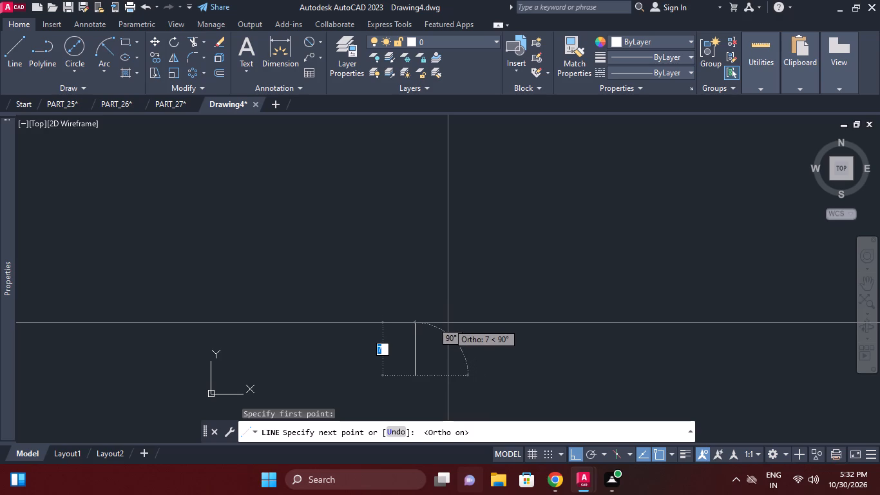
key(1)
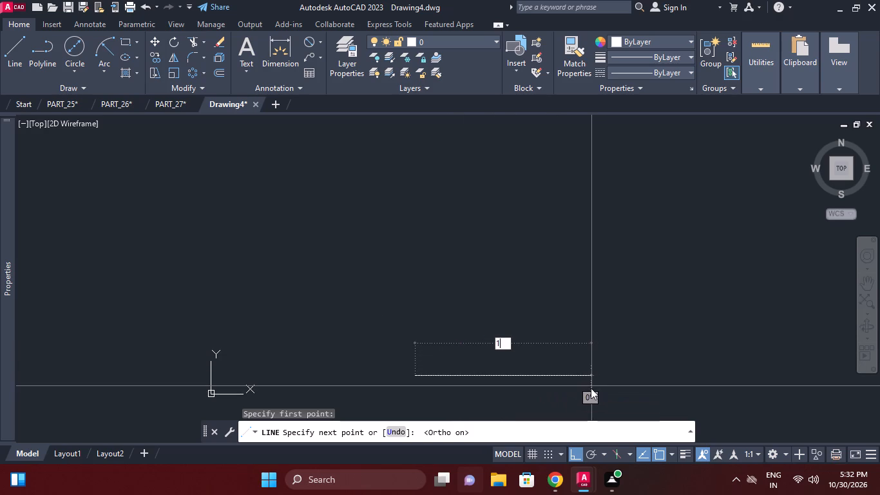
text(25)
key(Return)
Continue the line from the base line's right end vertically upward by 35 mm.
middle_drag(660, 260, 368, 324)
scroll(641, 272, down, 1)
scroll(590, 289, down, 3)
middle_drag(542, 281, 318, 281)
scroll(617, 280, down, 4)
middle_click(734, 235)
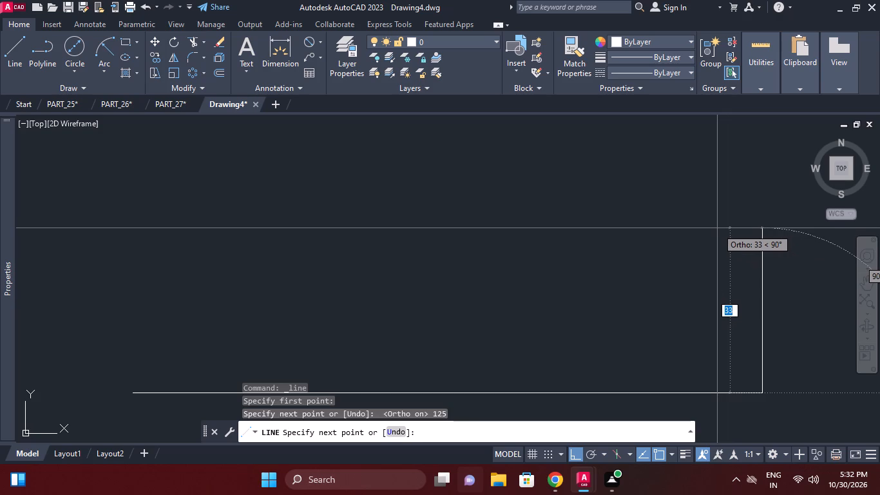
text(35)
key(Return)
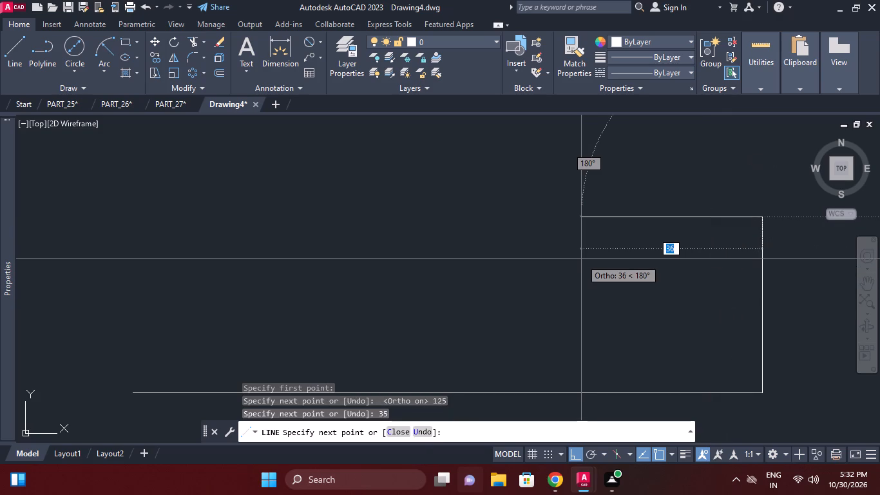
Continue with a horizontal top edge leftward past the base line's left end, and finish the line.
middle_drag(495, 276, 617, 238)
click(151, 242)
right_click(233, 243)
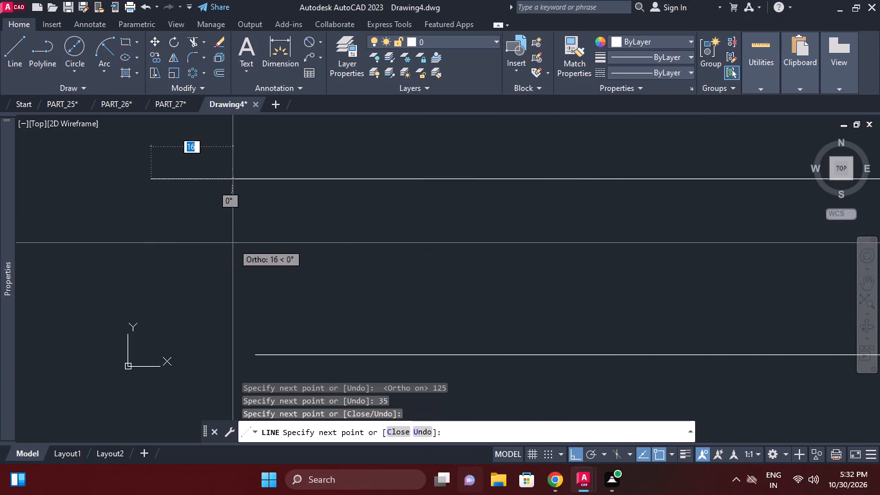
click(253, 245)
right_click(254, 240)
click(284, 247)
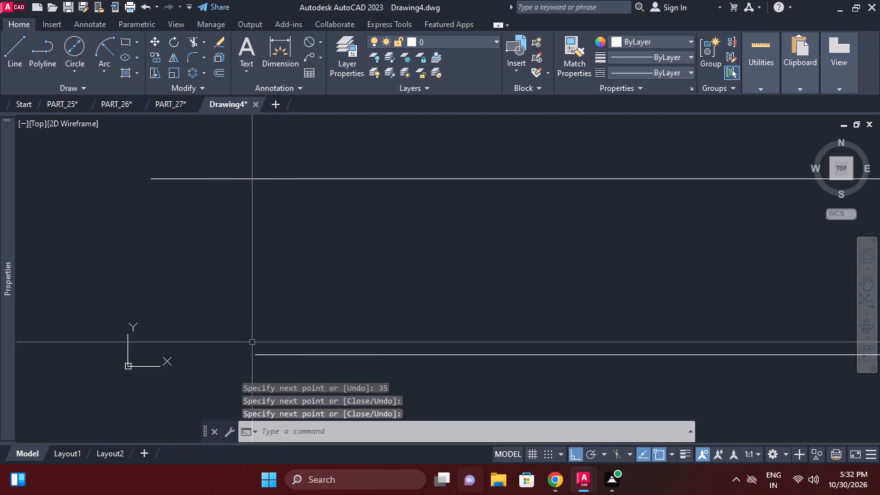
Draw a vertical line from the base line's left end upward past the top edge.
right_click(253, 341)
click(298, 81)
click(298, 88)
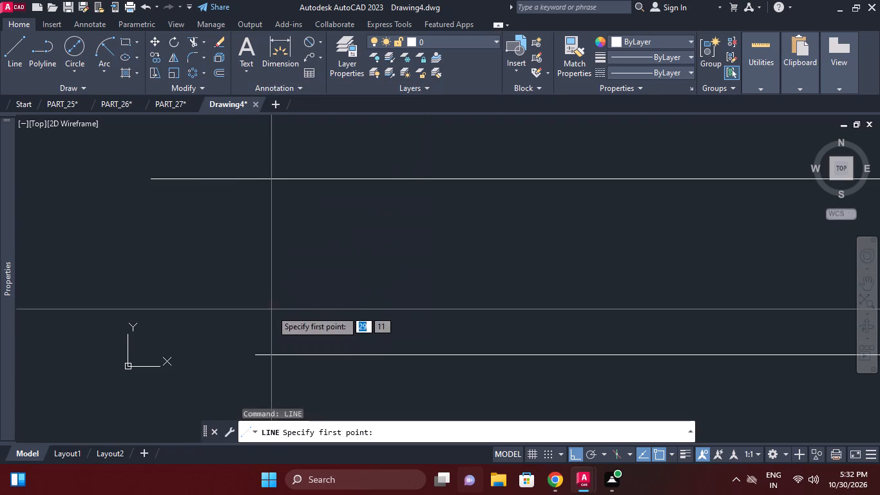
click(251, 357)
middle_drag(268, 203, 269, 271)
click(271, 195)
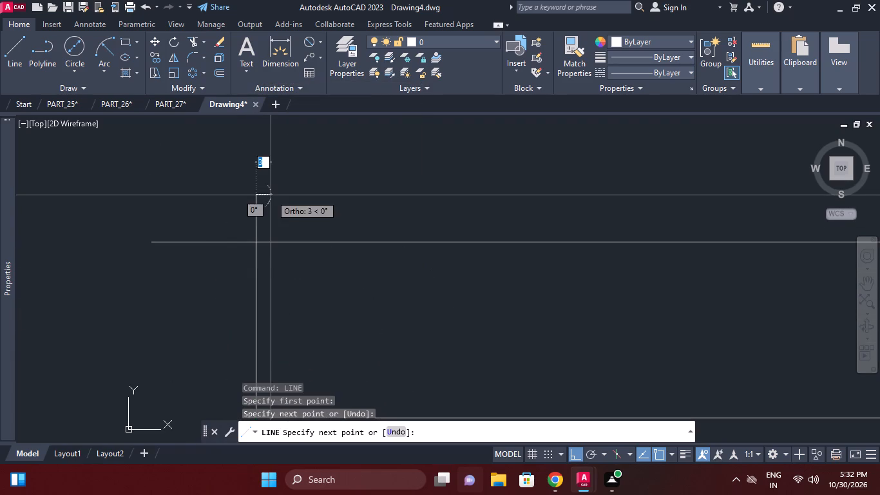
right_click(270, 199)
click(300, 210)
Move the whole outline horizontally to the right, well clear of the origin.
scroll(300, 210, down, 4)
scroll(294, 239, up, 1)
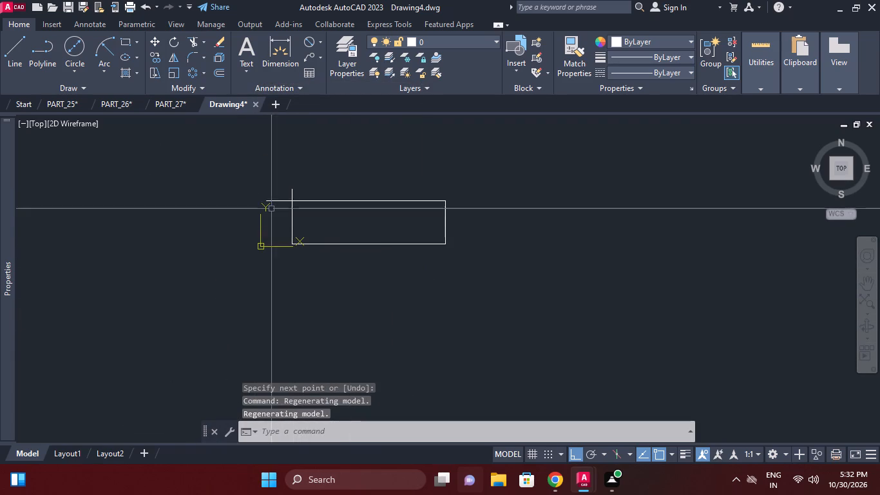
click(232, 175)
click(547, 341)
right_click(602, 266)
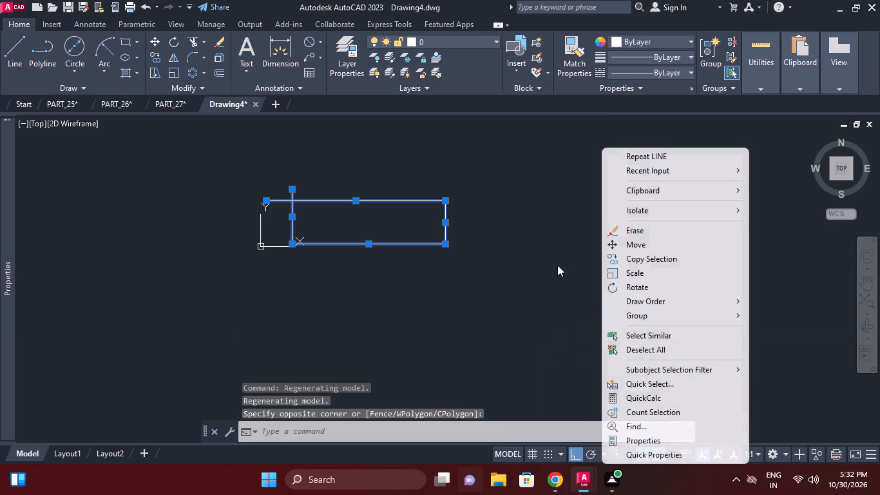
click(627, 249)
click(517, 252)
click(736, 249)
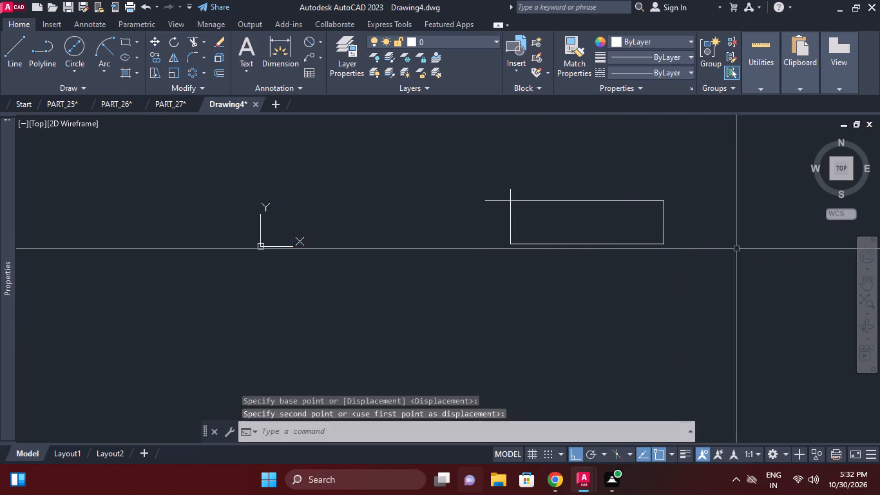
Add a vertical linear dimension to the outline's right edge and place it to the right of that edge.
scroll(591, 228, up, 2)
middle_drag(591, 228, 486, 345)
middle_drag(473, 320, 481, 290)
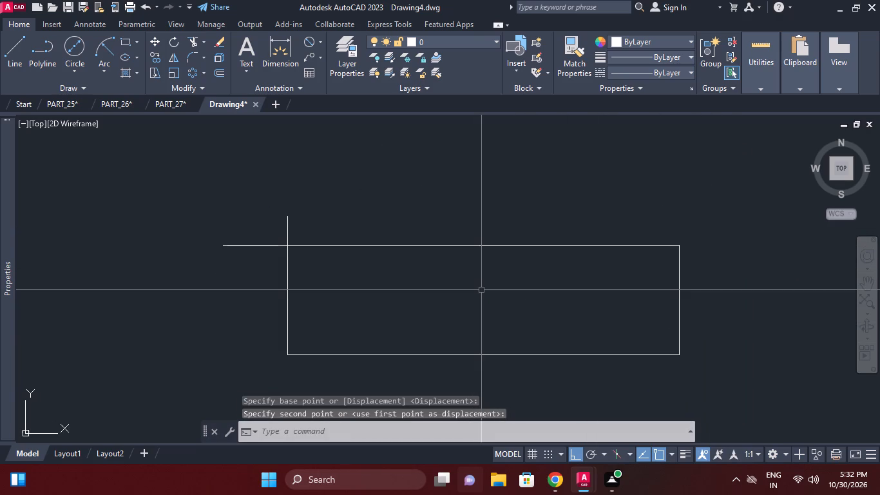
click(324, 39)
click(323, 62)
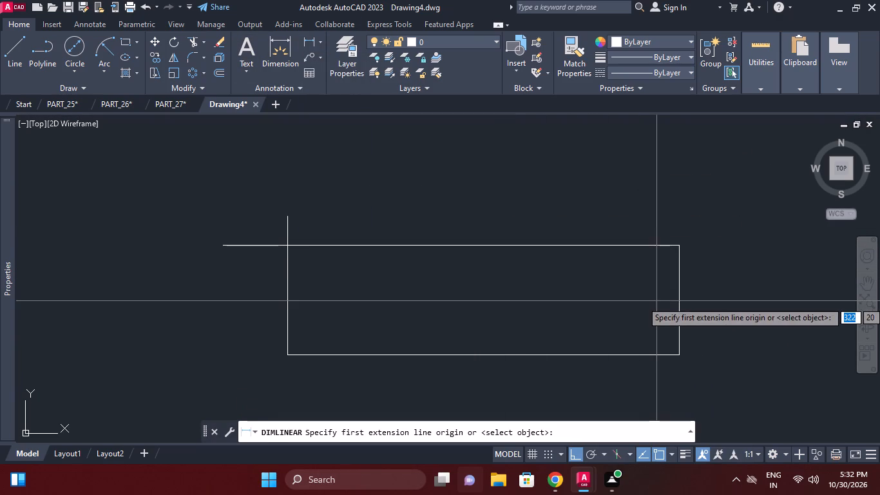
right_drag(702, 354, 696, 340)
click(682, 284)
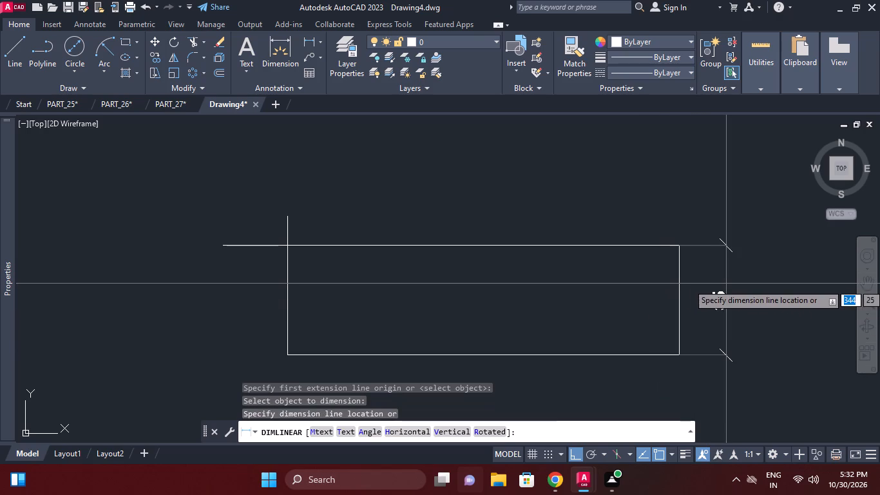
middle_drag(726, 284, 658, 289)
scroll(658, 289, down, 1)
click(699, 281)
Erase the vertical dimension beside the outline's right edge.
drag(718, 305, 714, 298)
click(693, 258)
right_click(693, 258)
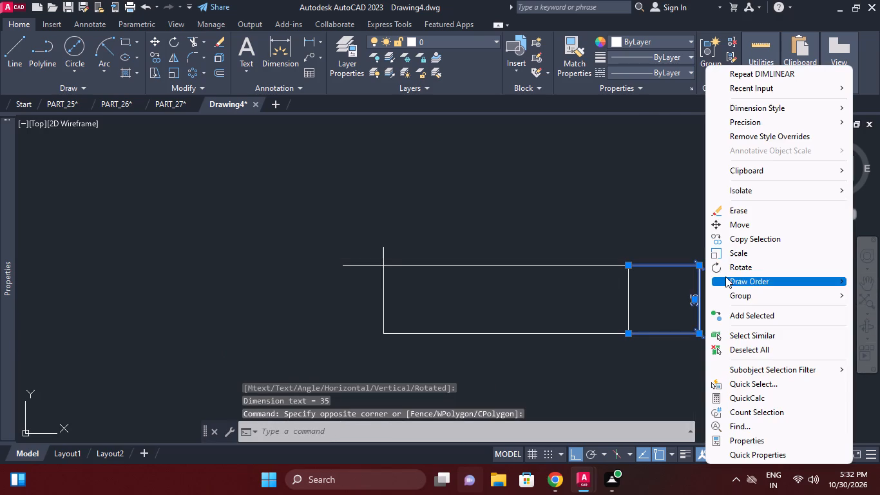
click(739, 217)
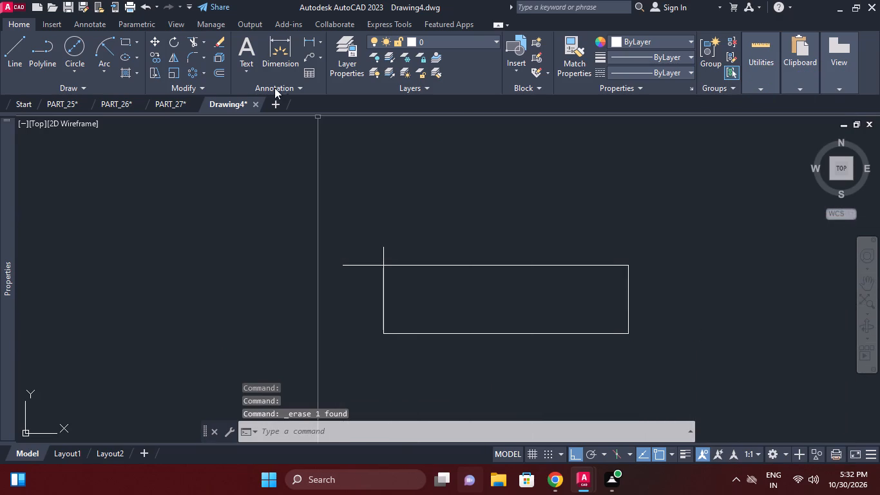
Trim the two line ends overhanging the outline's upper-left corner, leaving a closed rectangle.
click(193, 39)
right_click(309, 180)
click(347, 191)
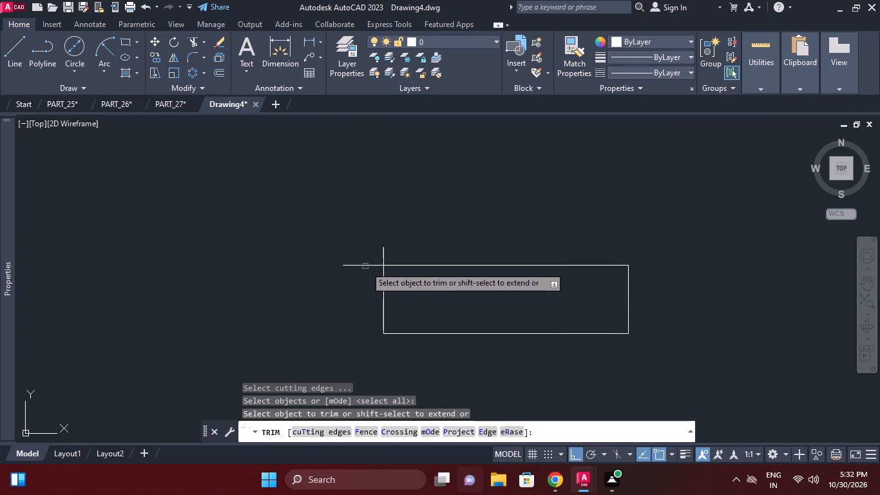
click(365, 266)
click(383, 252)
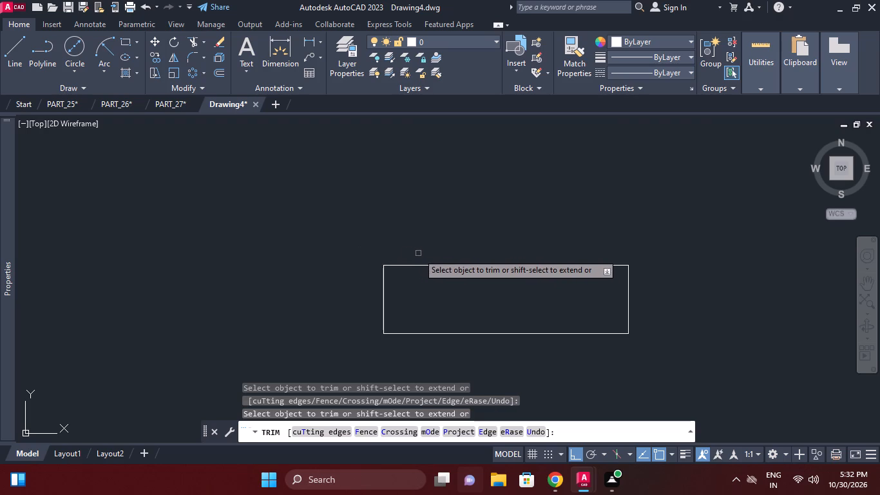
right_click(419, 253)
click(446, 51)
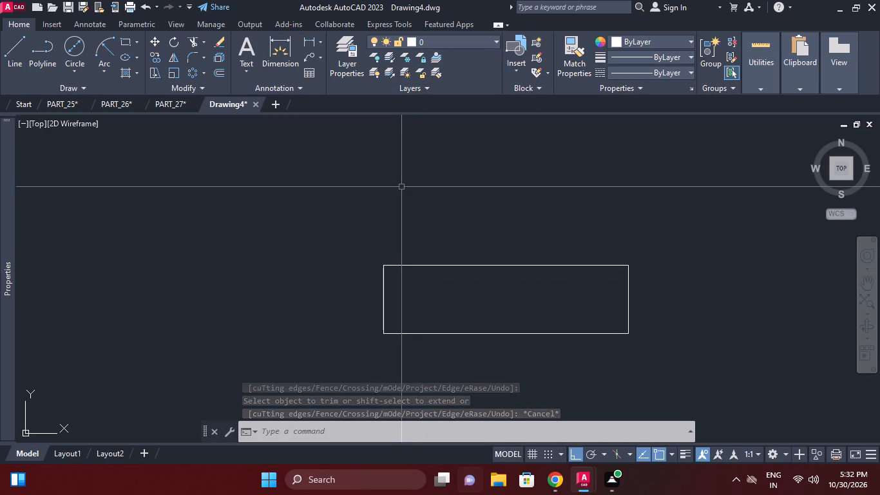
Erase all four lines of the rectangle.
scroll(416, 292, down, 1)
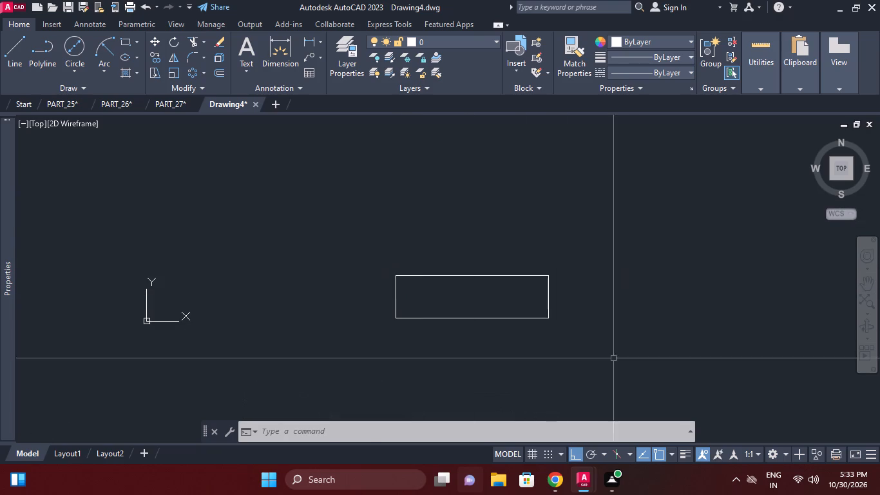
click(626, 353)
click(289, 217)
right_click(455, 241)
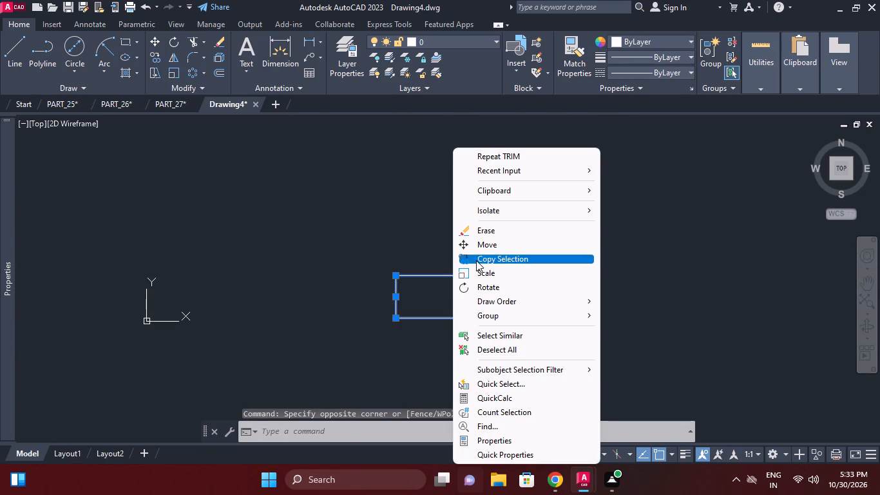
click(484, 231)
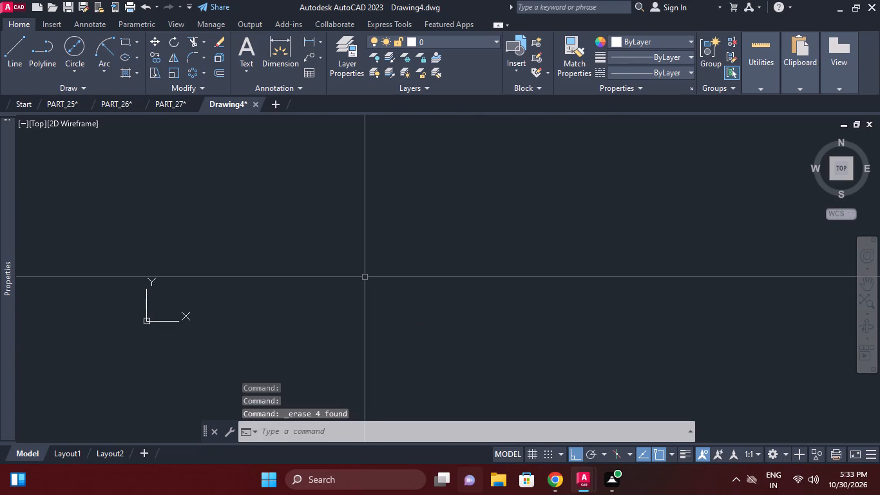
Draw a 125 by 80 mm rectangle from four connected lines, to the right of the origin.
middle_drag(358, 284, 344, 288)
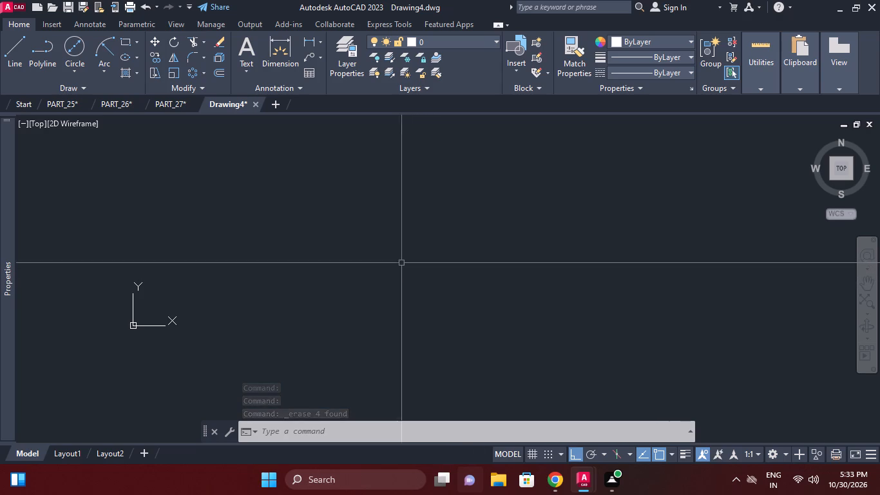
click(23, 47)
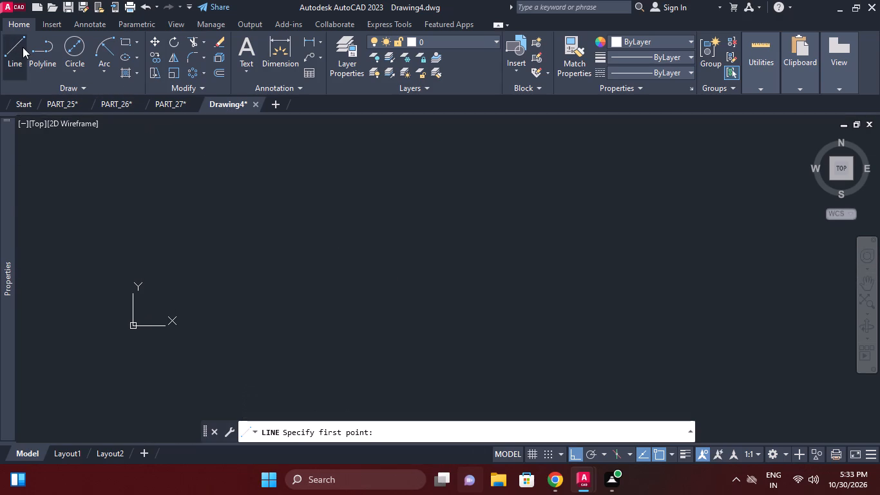
click(386, 225)
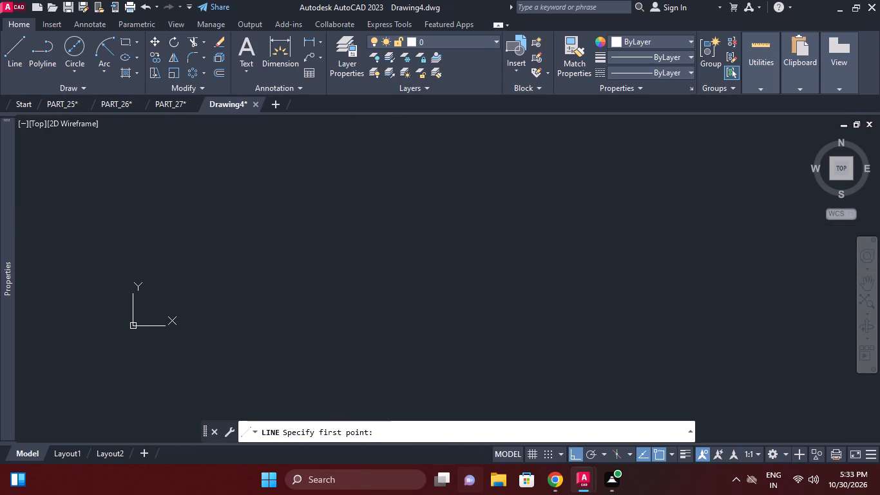
text(125)
key(Return)
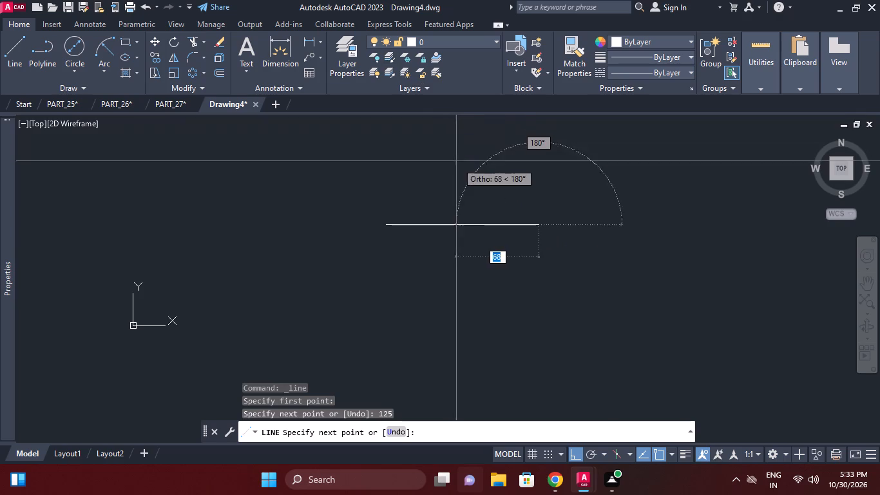
text(80)
key(Return)
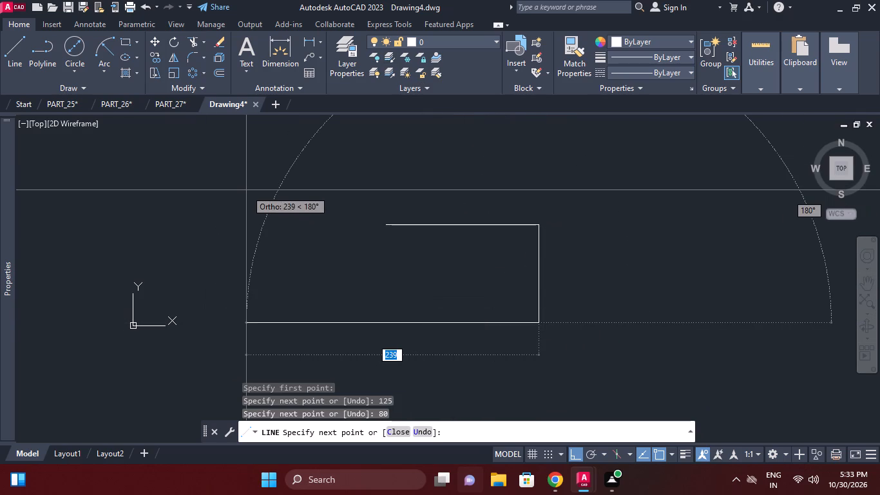
text(125)
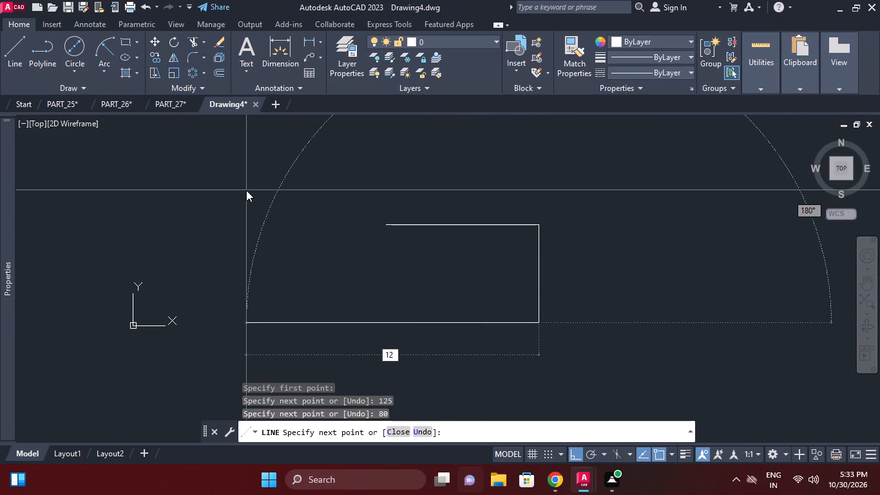
key(Return)
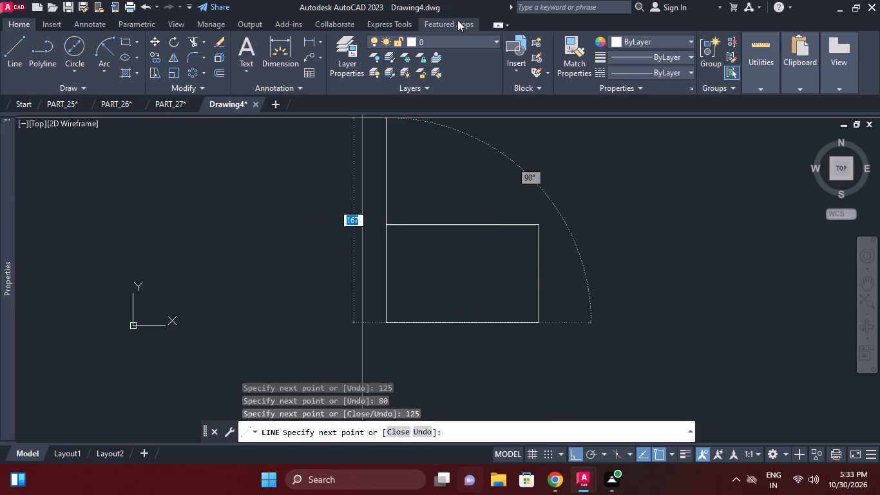
text(80)
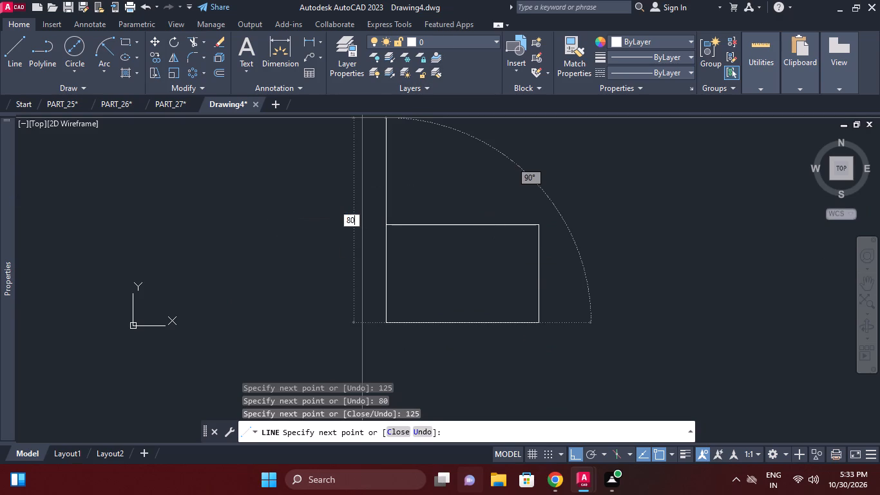
key(Return)
key(Return)
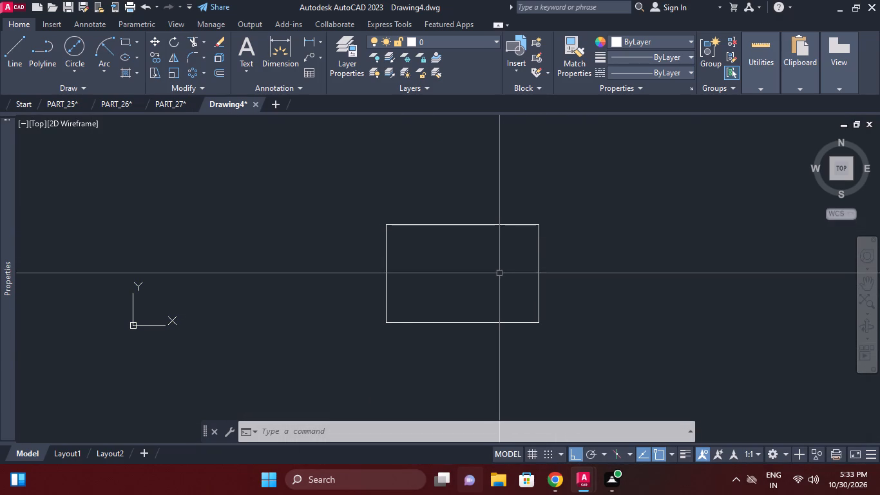
Draw a horizontal construction line through the midpoint of the rectangle's left edge.
click(77, 88)
click(46, 104)
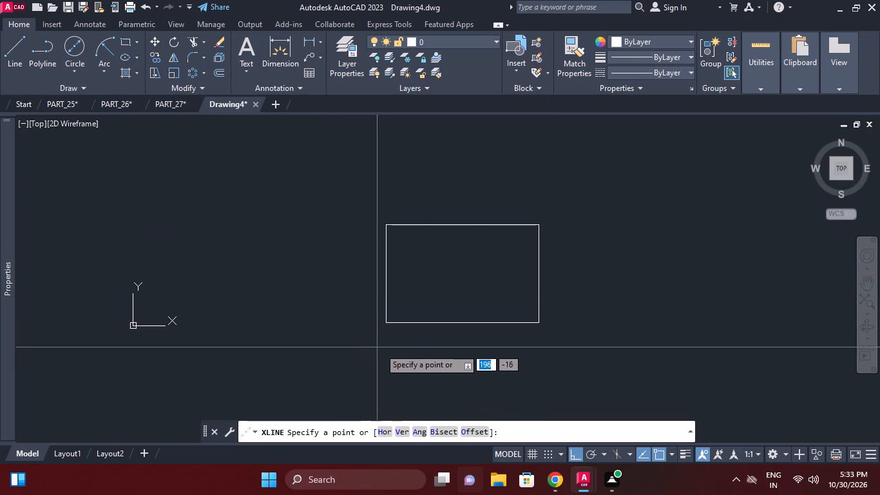
click(379, 430)
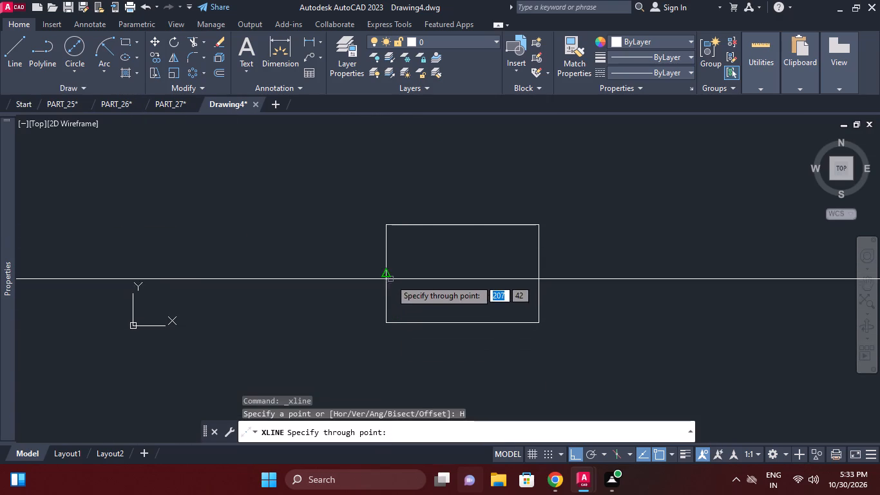
click(388, 275)
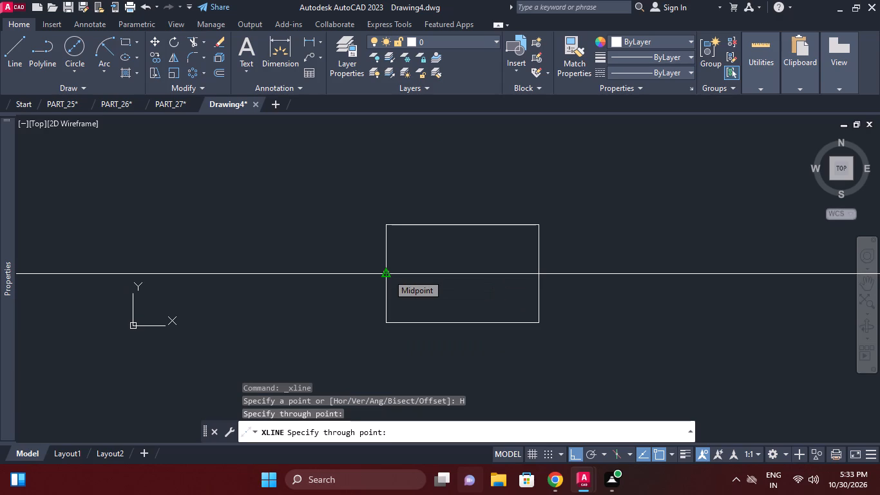
right_click(571, 211)
Draw a vertical construction line through the midpoint of the rectangle's bottom edge.
right_click(606, 214)
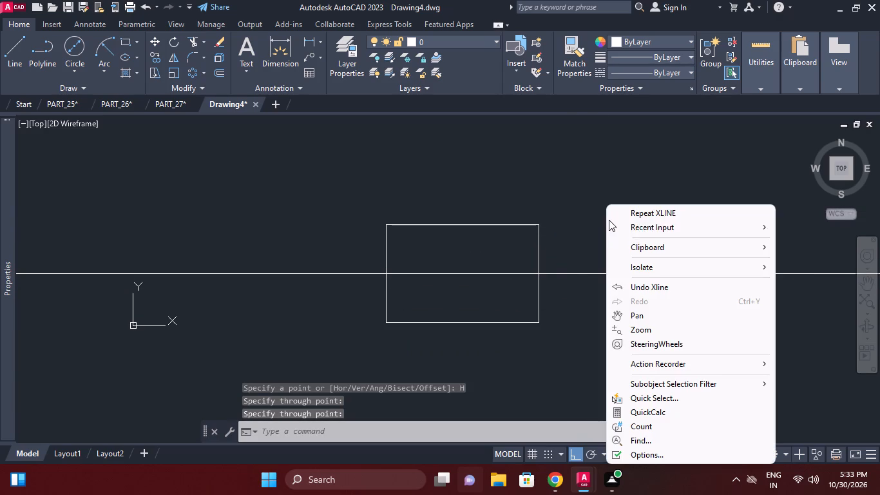
click(623, 215)
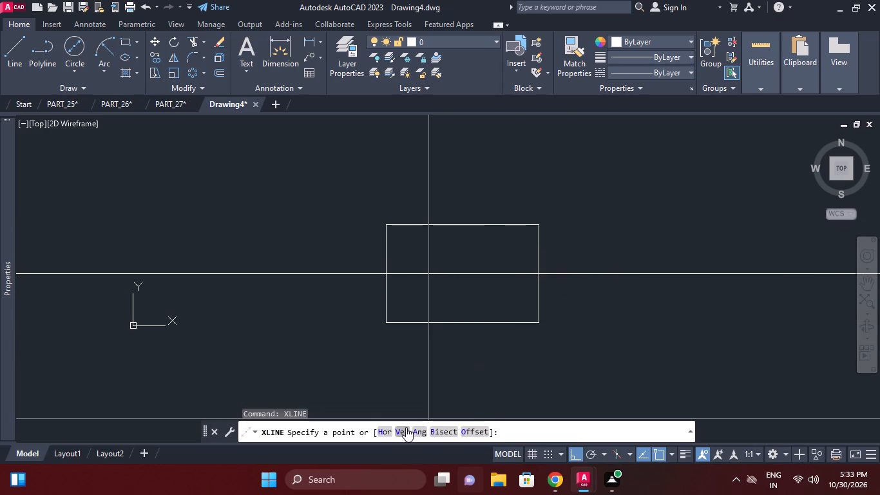
click(405, 427)
click(464, 325)
right_click(590, 322)
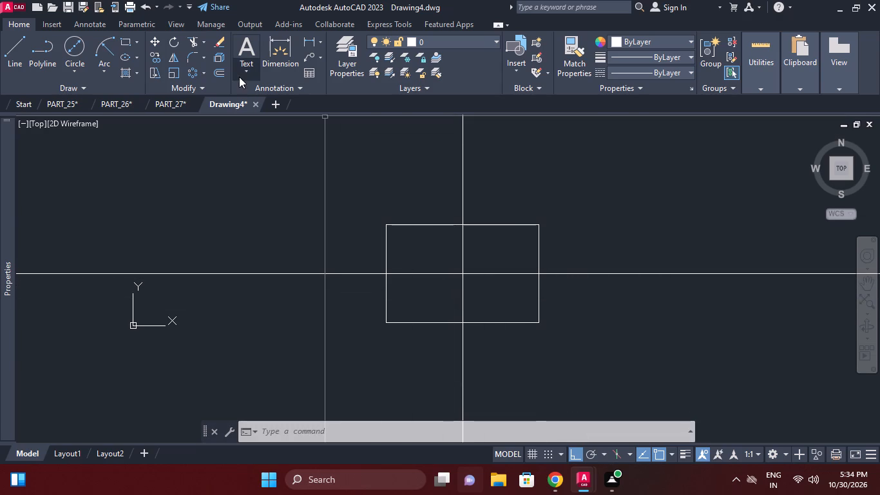
Offset the horizontal construction line by 70/2 mm to both sides, above and below it.
click(216, 68)
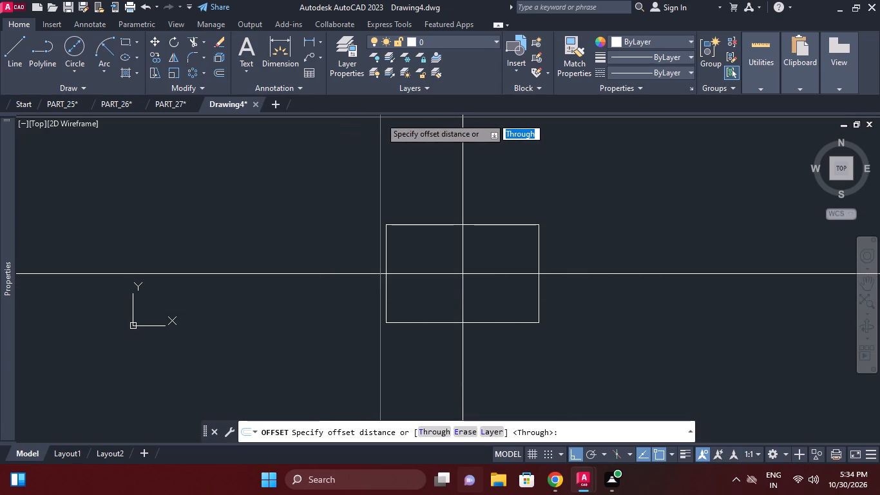
key(7)
key(0)
text(/2)
key(Return)
click(490, 275)
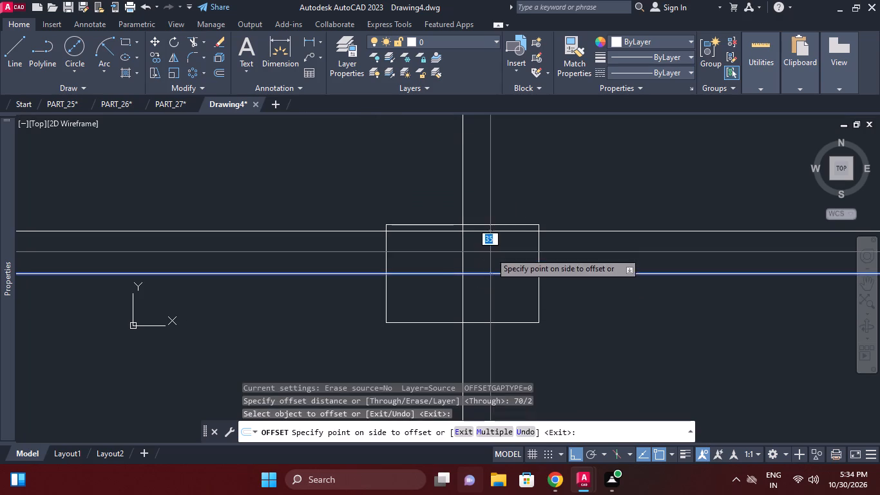
click(490, 252)
click(492, 275)
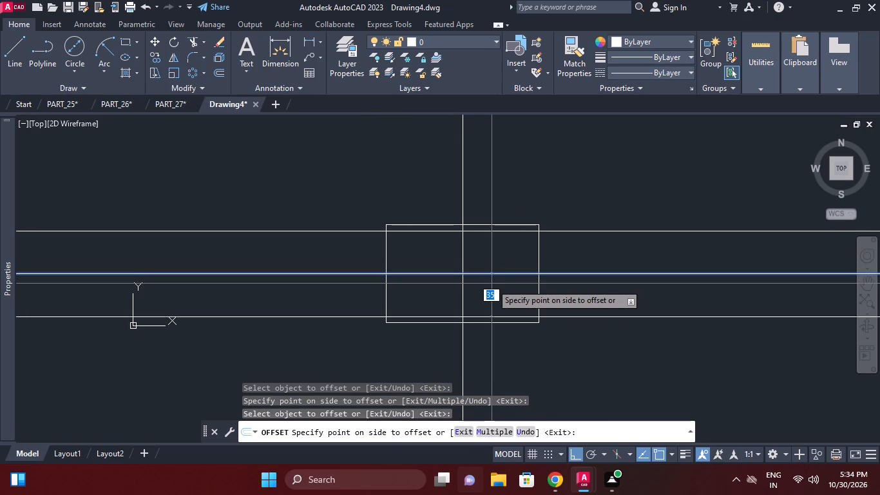
click(492, 284)
right_click(628, 187)
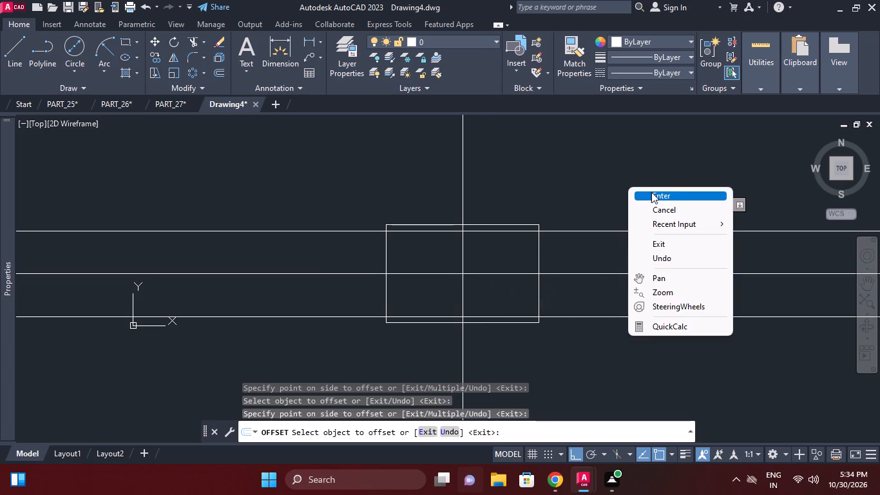
click(651, 192)
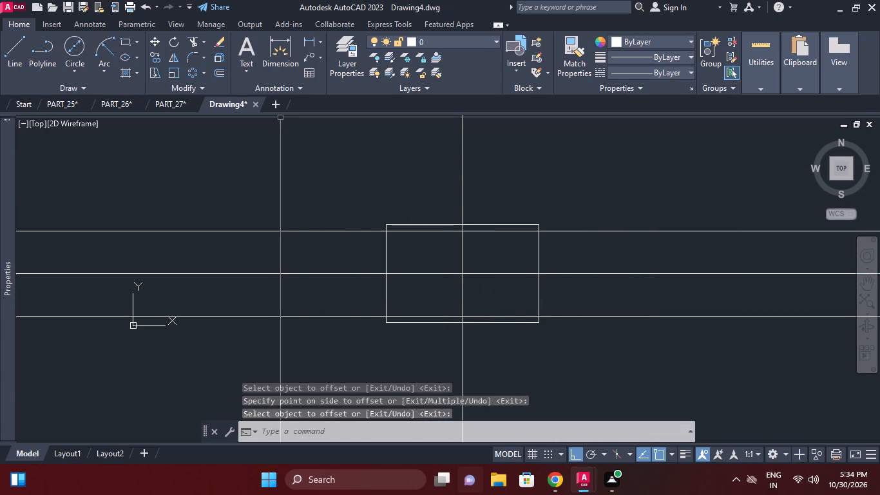
Add a linear dimension to the rectangle's left edge, placed outside the rectangle to its left.
click(306, 39)
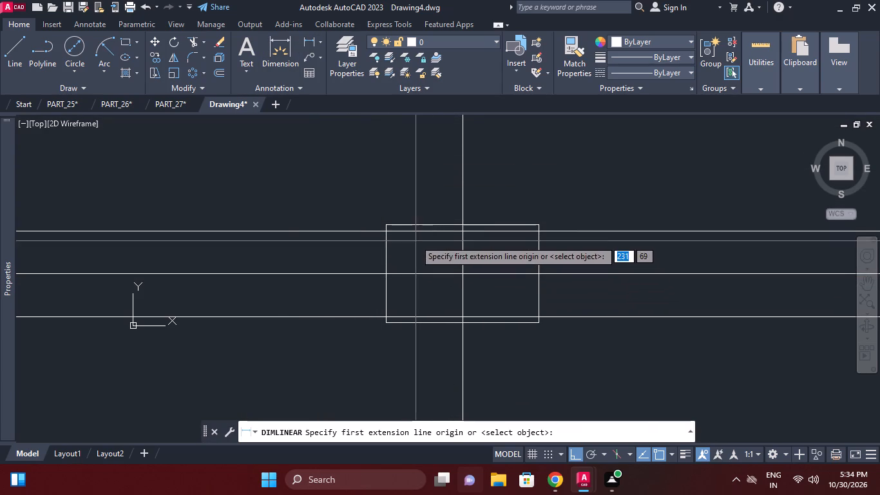
right_click(368, 179)
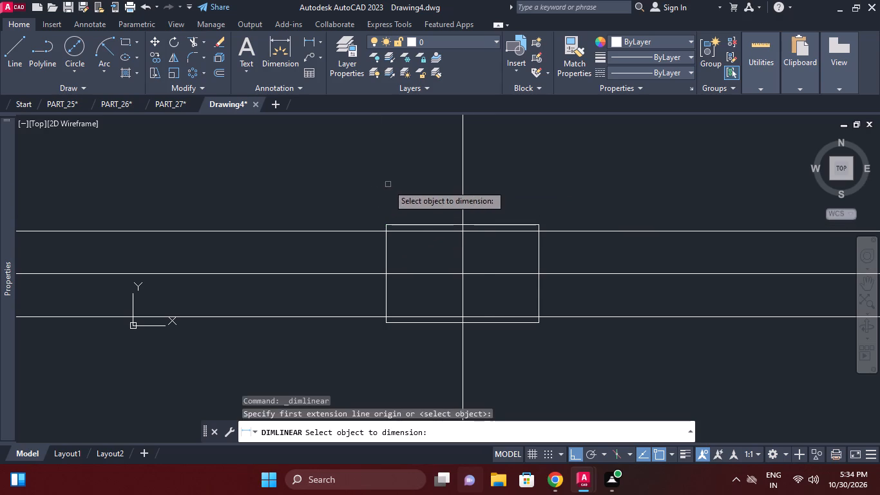
right_click(388, 131)
click(315, 39)
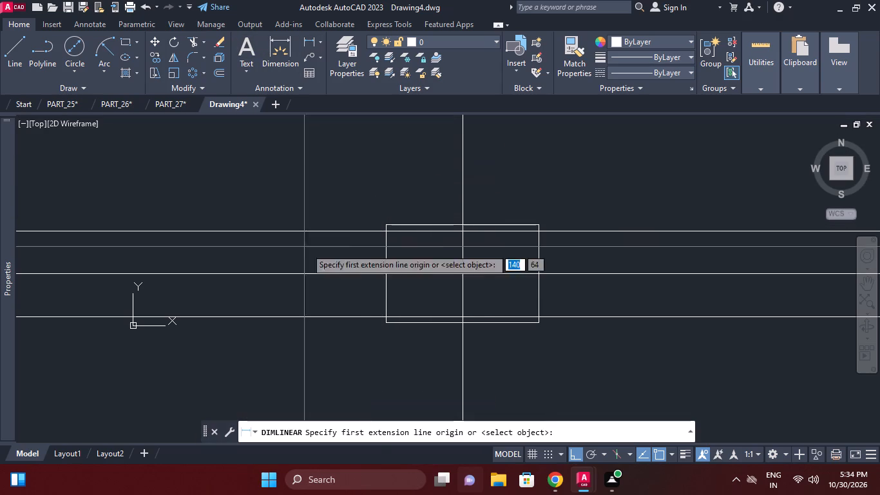
right_click(337, 258)
click(385, 247)
click(347, 242)
Dimension the vertical distance between the upper and lower offset construction lines, placed between the existing dimension and the rectangle.
scroll(343, 266, up, 2)
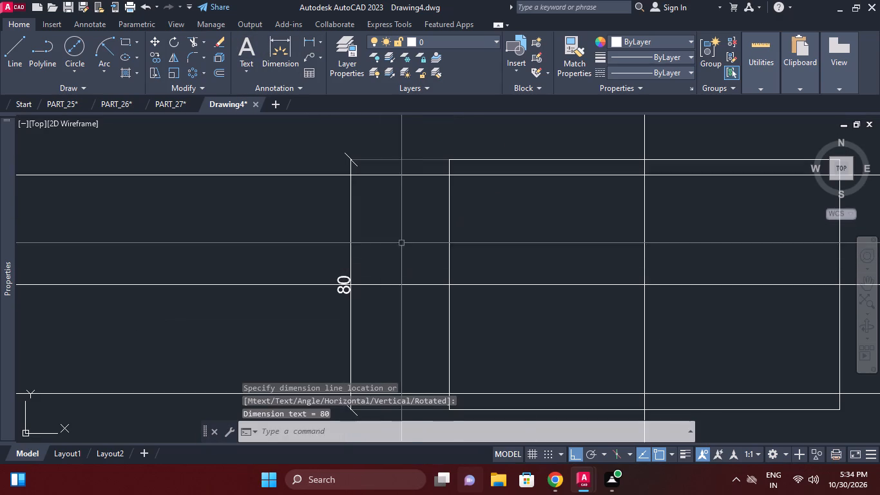
right_drag(388, 227, 343, 217)
click(392, 216)
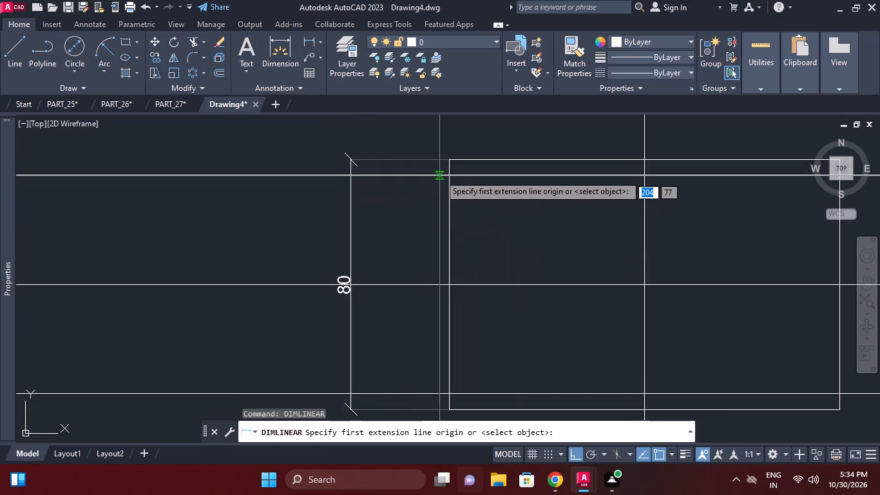
click(446, 174)
middle_drag(441, 248, 446, 206)
click(456, 351)
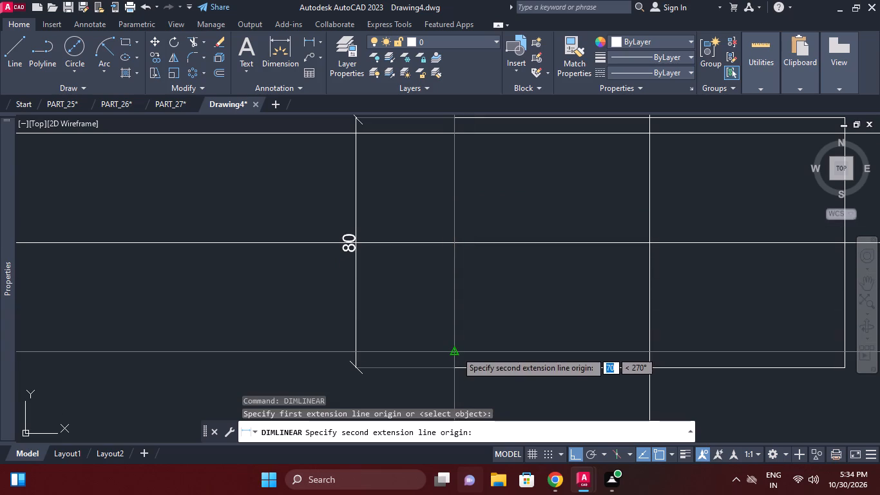
click(405, 280)
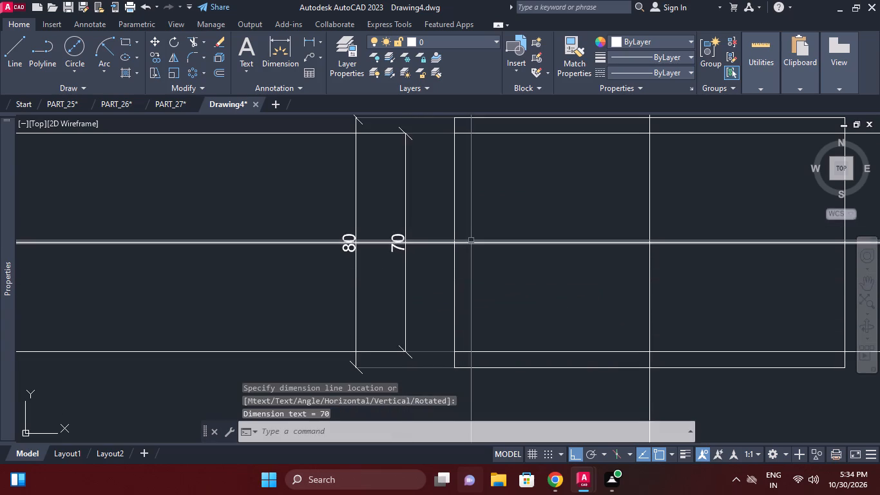
Offset the central vertical construction line by 33/2 mm to both its left and right sides.
middle_drag(470, 240, 382, 259)
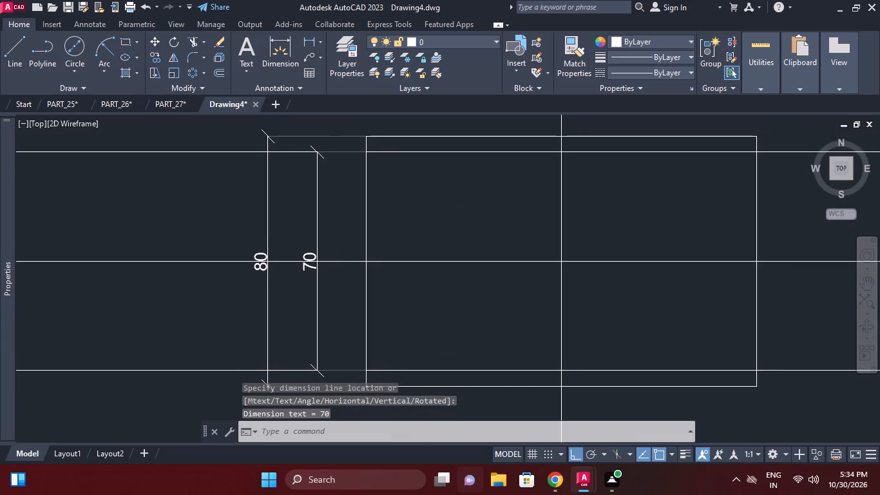
middle_click(397, 166)
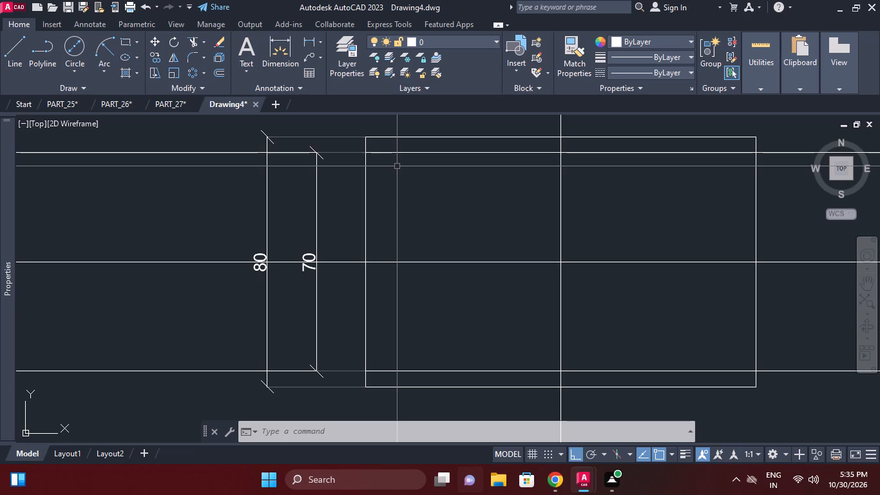
middle_drag(378, 174, 280, 197)
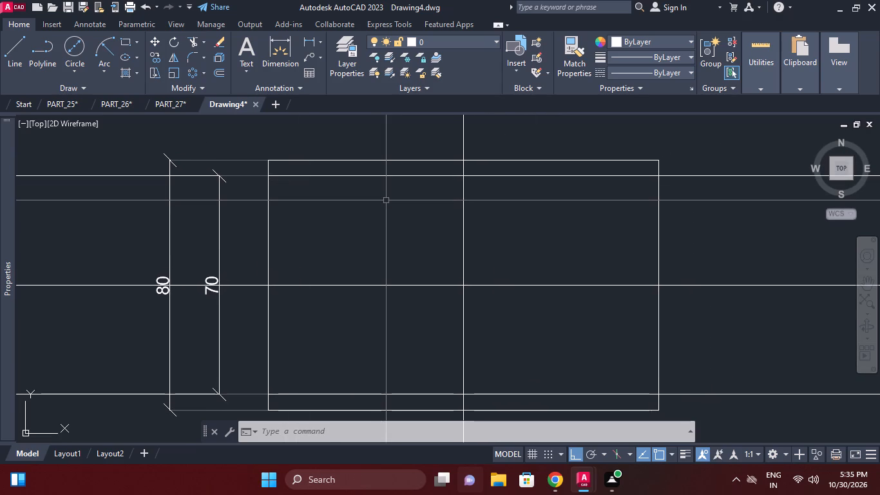
text(o)
key(space)
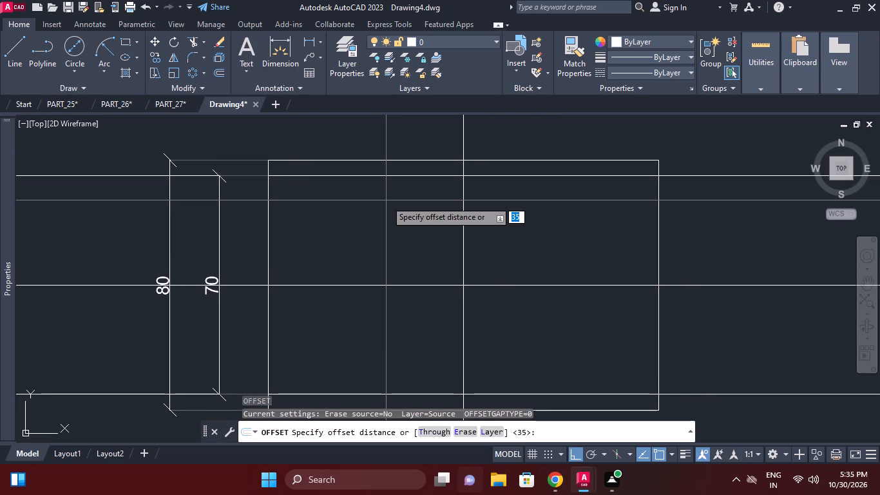
text(33/2)
key(Return)
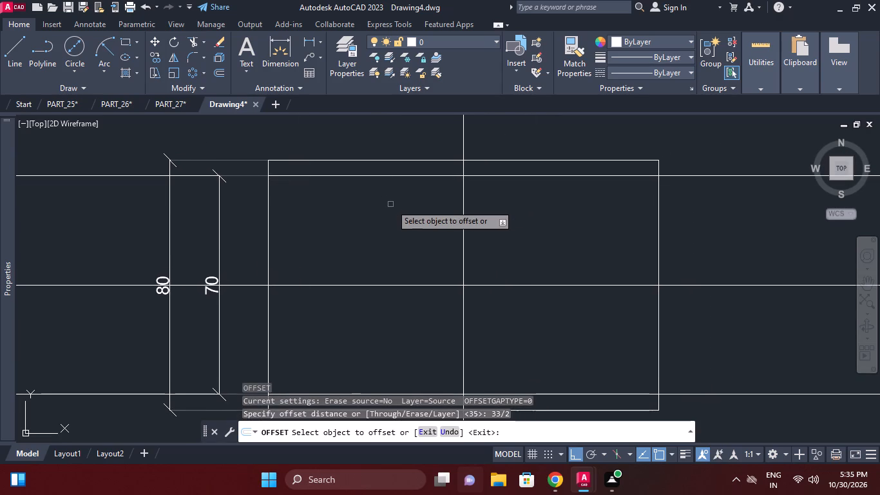
click(461, 195)
click(464, 199)
click(443, 193)
click(463, 202)
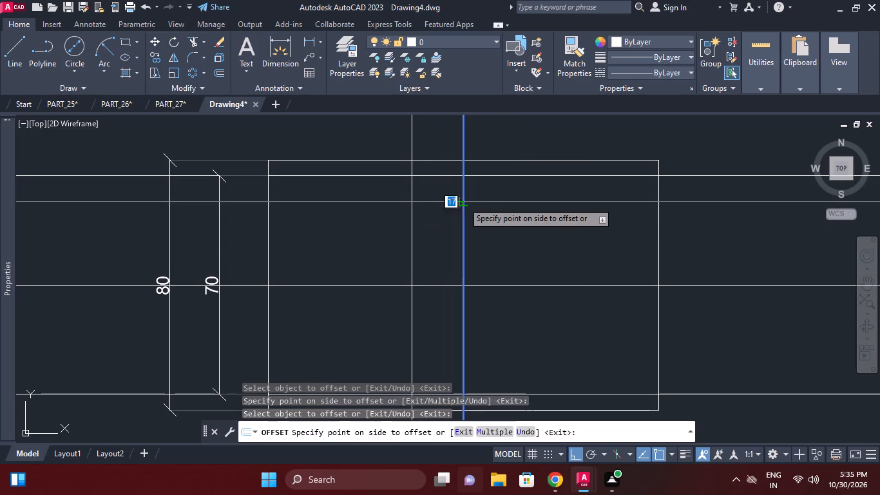
click(507, 202)
right_click(568, 211)
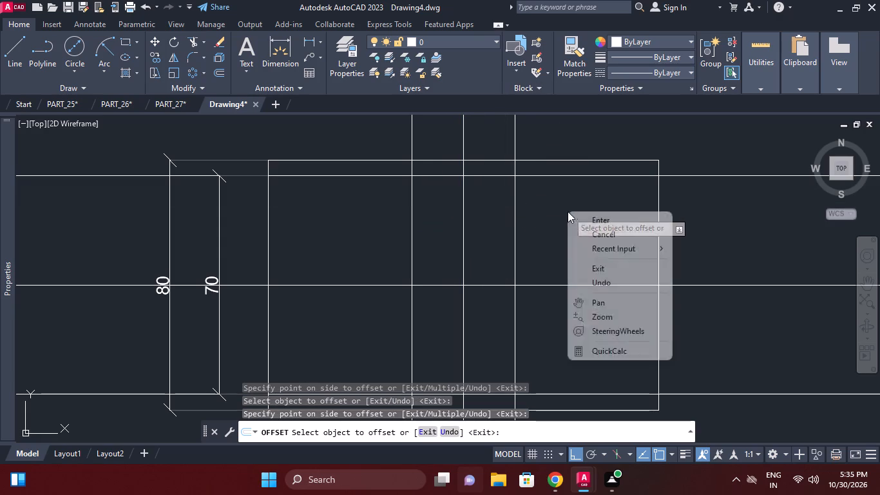
click(589, 215)
Offset the two outer vertical construction lines outward by 33.5 mm, one to the right and one to the left.
right_click(577, 214)
click(602, 214)
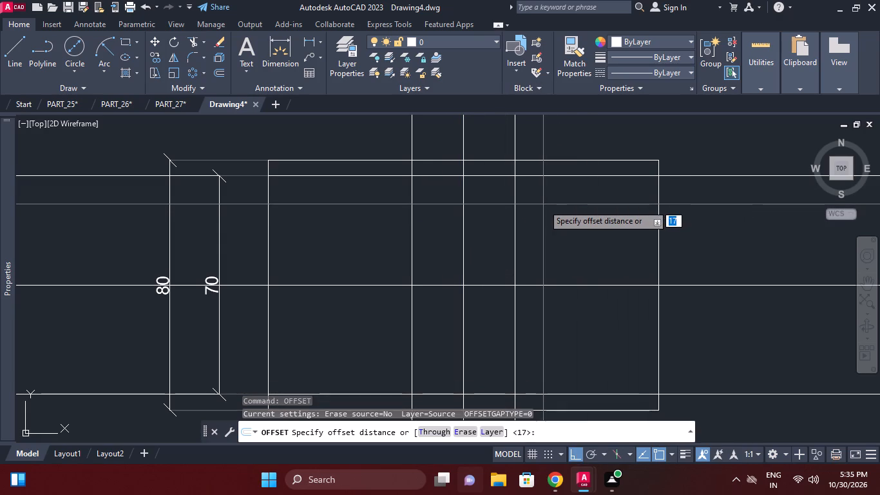
text(33.5)
key(Return)
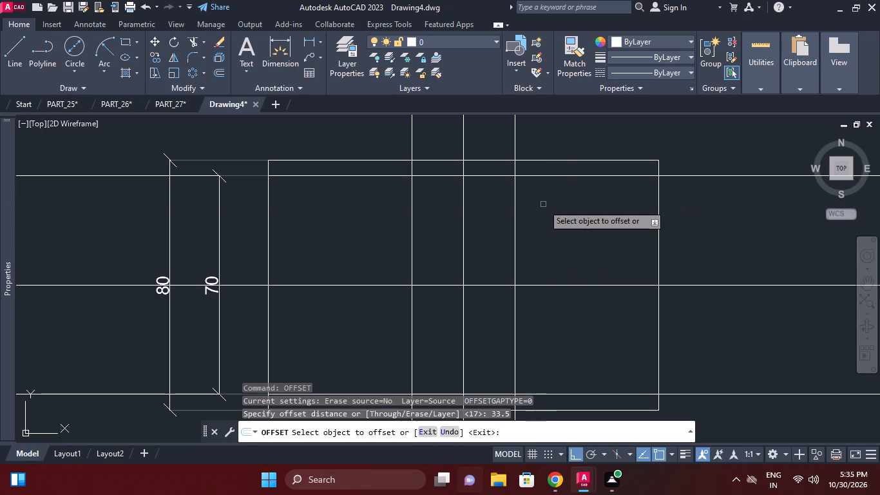
click(514, 207)
click(559, 204)
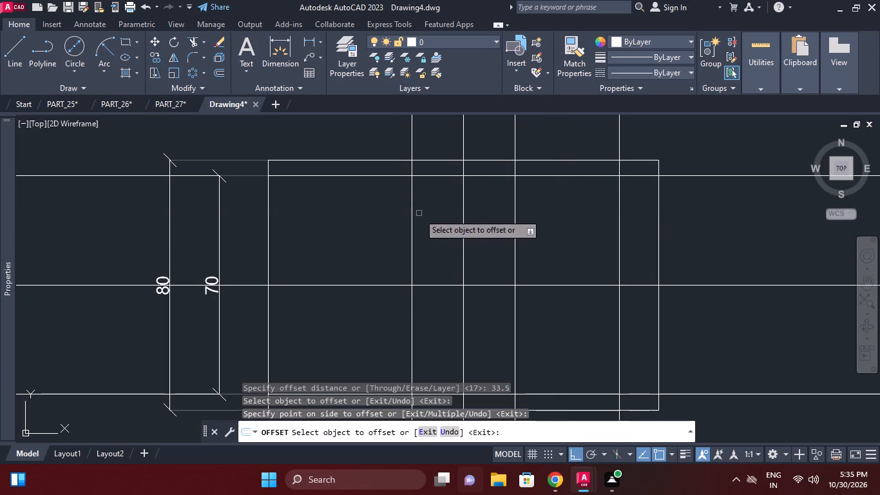
click(413, 200)
click(381, 194)
right_click(391, 204)
click(409, 213)
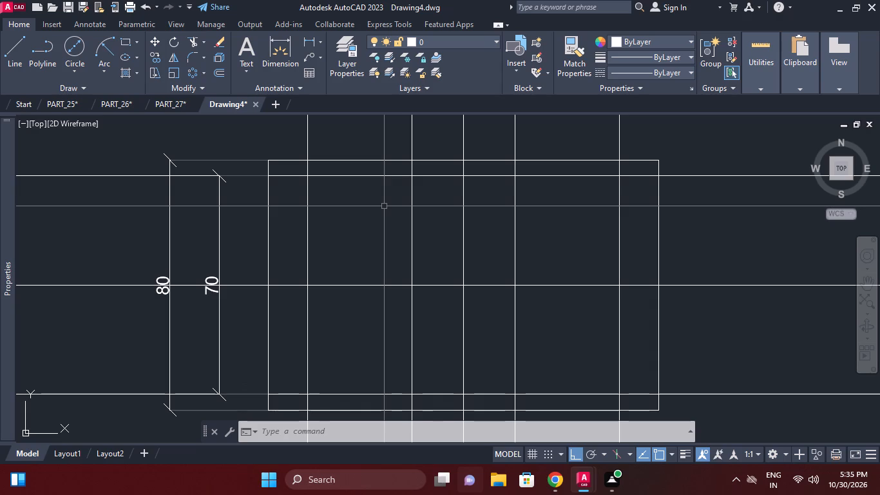
Draw a 9 mm diameter circle centred where the leftmost vertical and the upper horizontal construction lines cross.
click(76, 53)
click(308, 179)
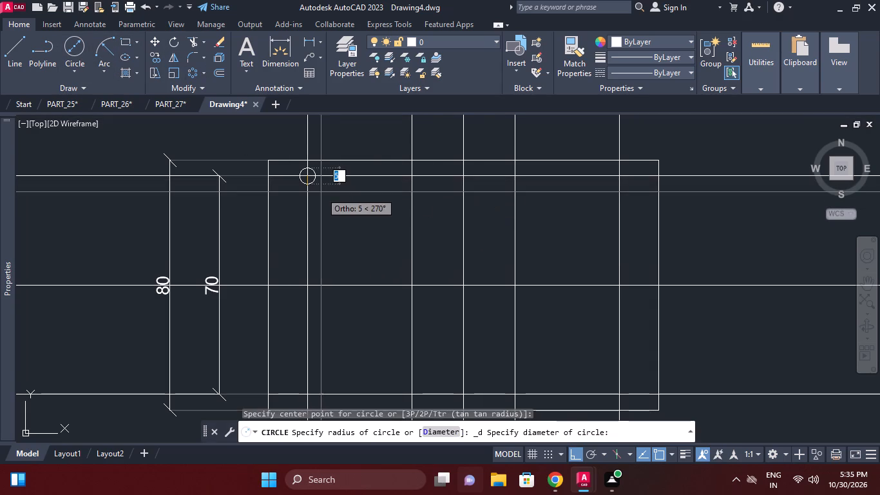
key(9)
key(Return)
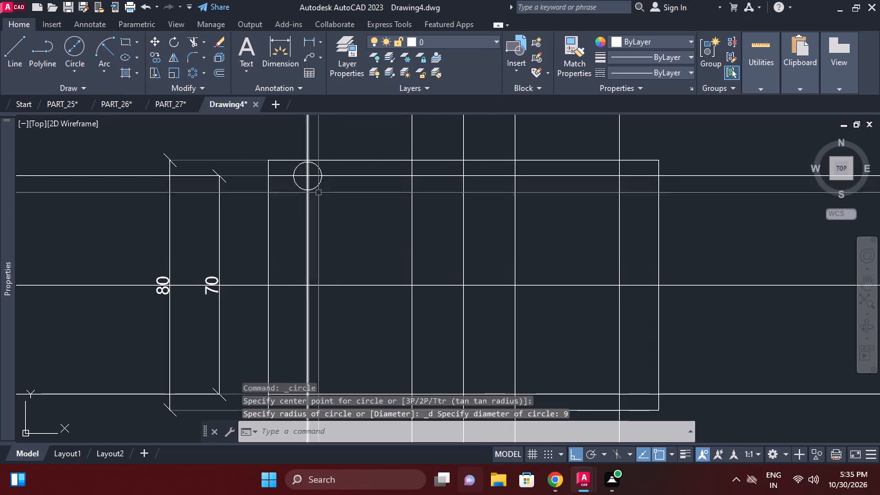
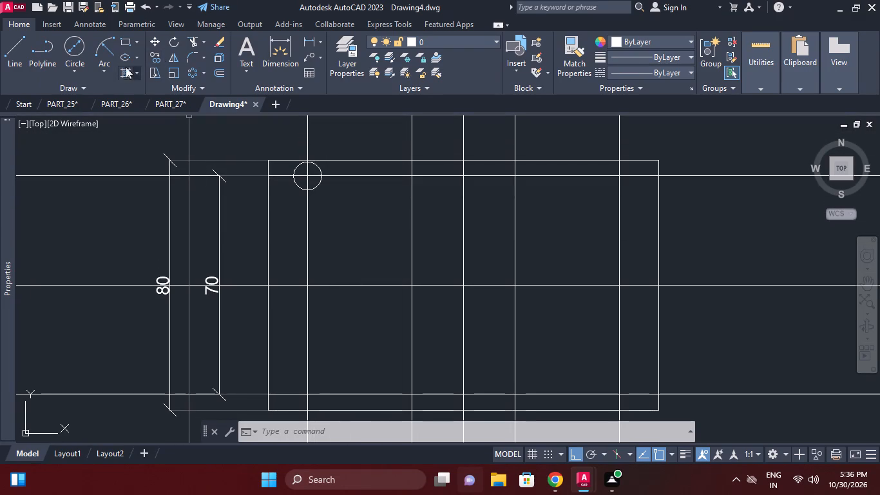
Draw a 10 mm radius circle concentric with the small circle at the leftmost vertical and upper horizontal construction lines.
click(81, 68)
click(104, 91)
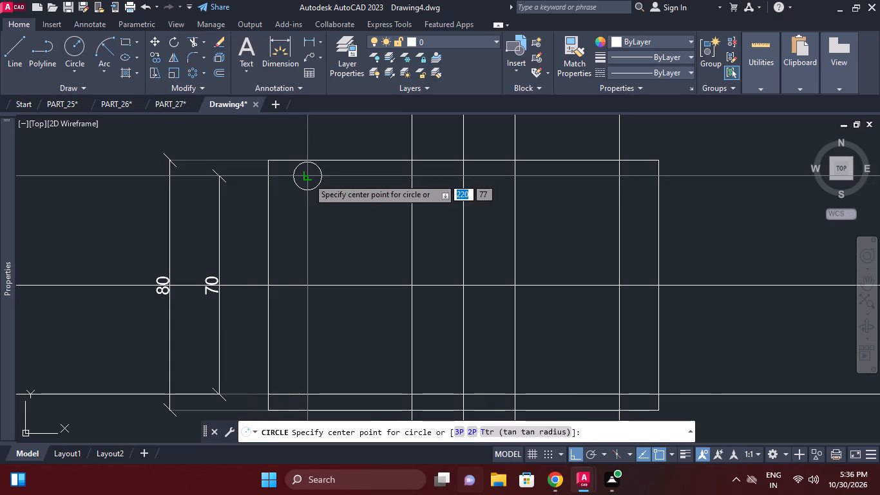
click(308, 178)
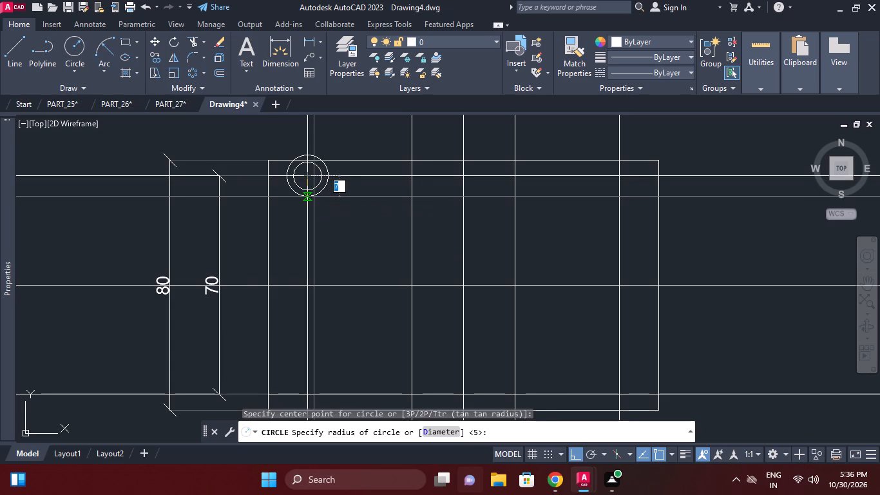
text(10)
key(Return)
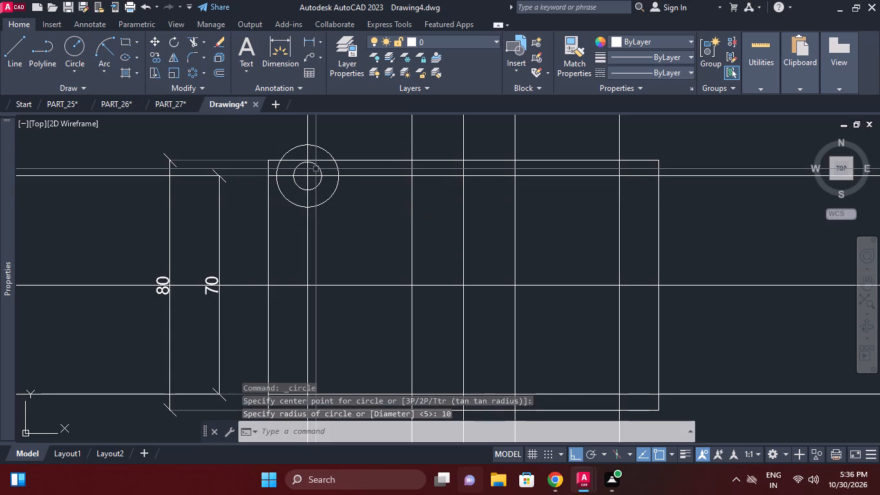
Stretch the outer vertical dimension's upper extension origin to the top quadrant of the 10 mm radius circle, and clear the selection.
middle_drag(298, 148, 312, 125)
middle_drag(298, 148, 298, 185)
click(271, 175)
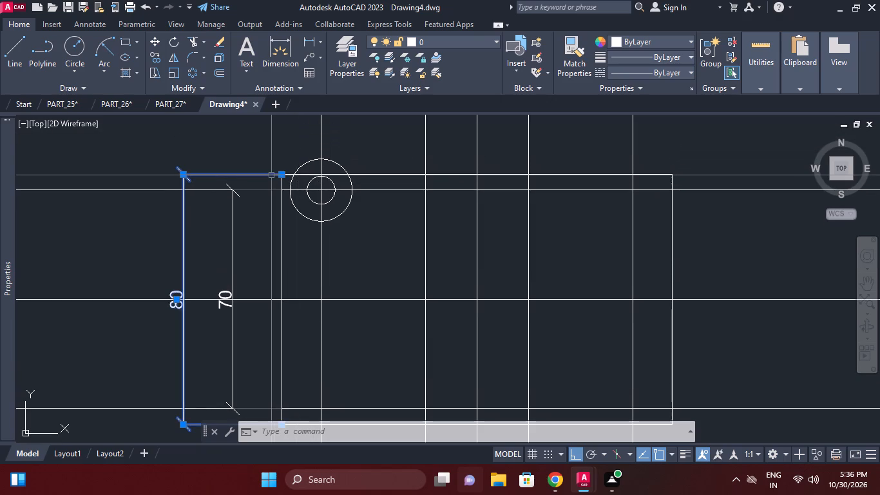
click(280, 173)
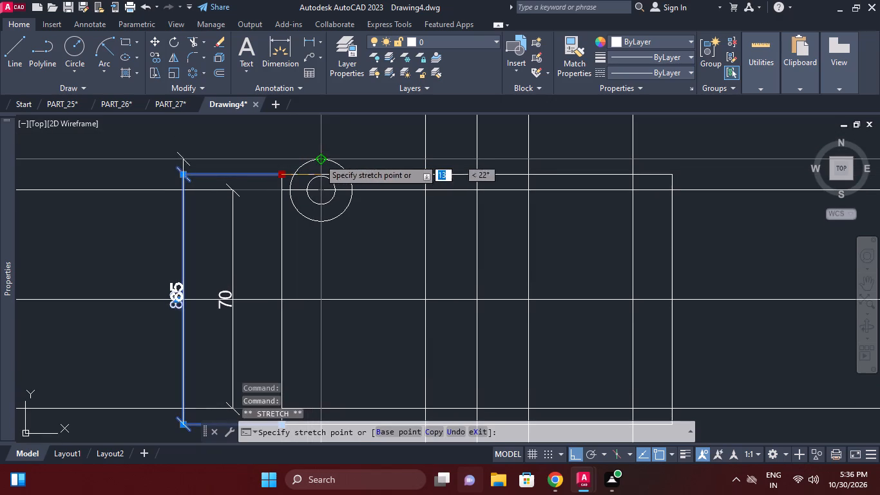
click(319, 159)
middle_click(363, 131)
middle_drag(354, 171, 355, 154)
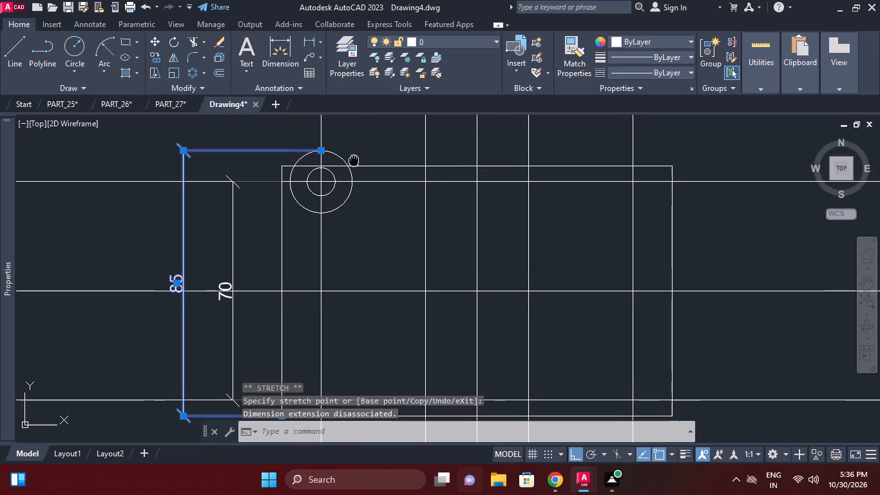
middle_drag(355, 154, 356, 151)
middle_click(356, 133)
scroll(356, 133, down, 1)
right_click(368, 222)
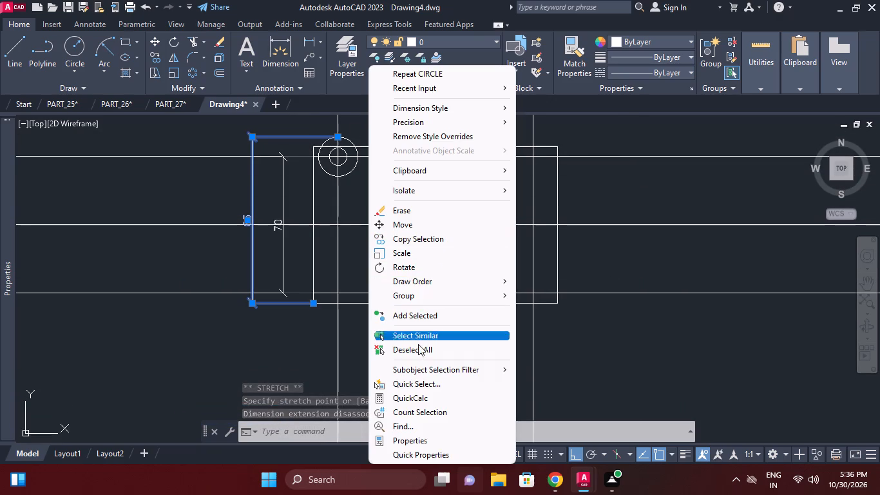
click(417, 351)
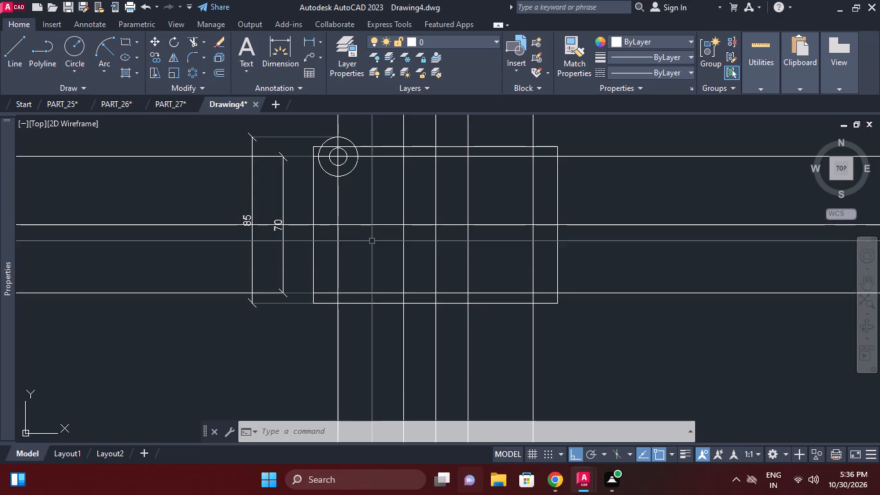
Draw a 10 mm radius circle centred where the leftmost vertical and lower horizontal construction lines cross.
scroll(354, 173, up, 1)
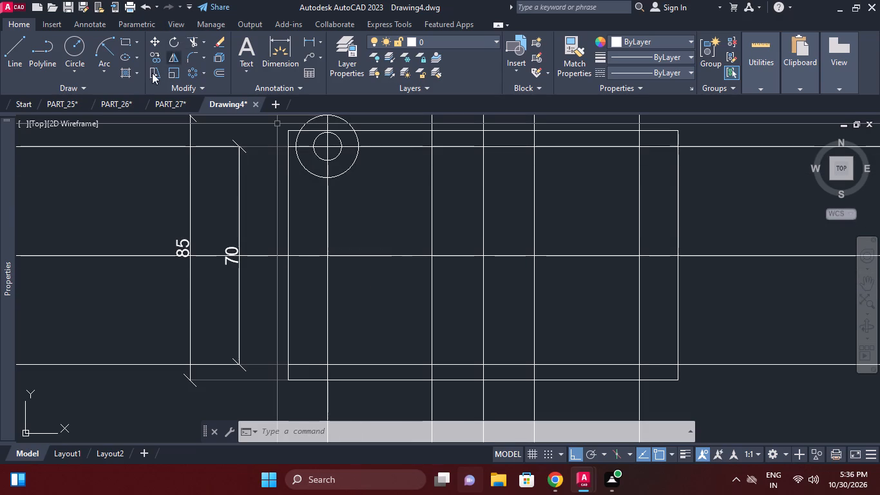
click(72, 49)
middle_drag(230, 208, 244, 159)
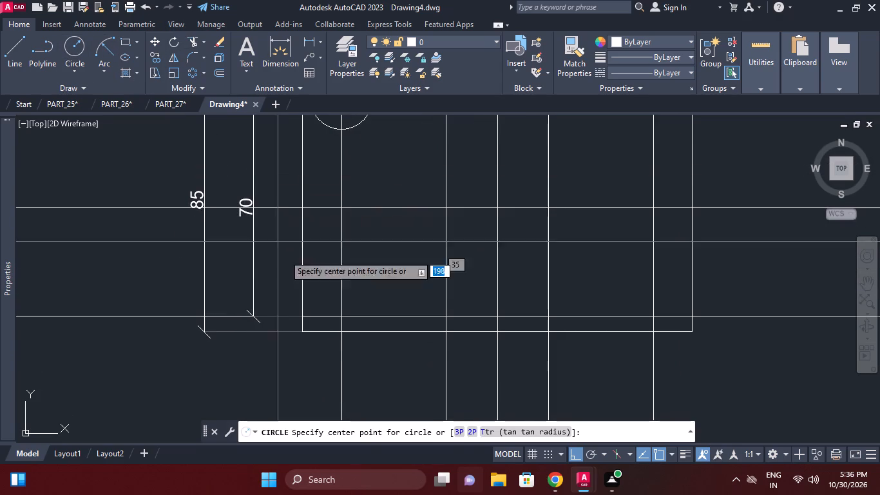
click(339, 318)
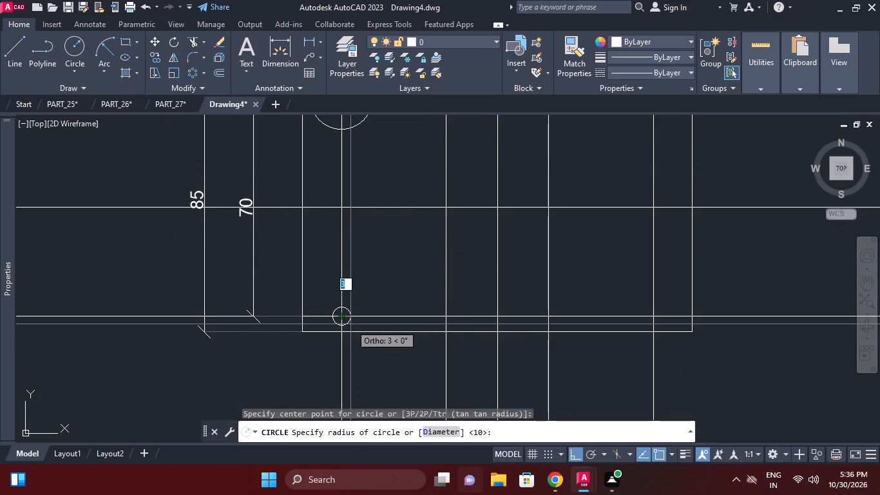
text(10)
key(Return)
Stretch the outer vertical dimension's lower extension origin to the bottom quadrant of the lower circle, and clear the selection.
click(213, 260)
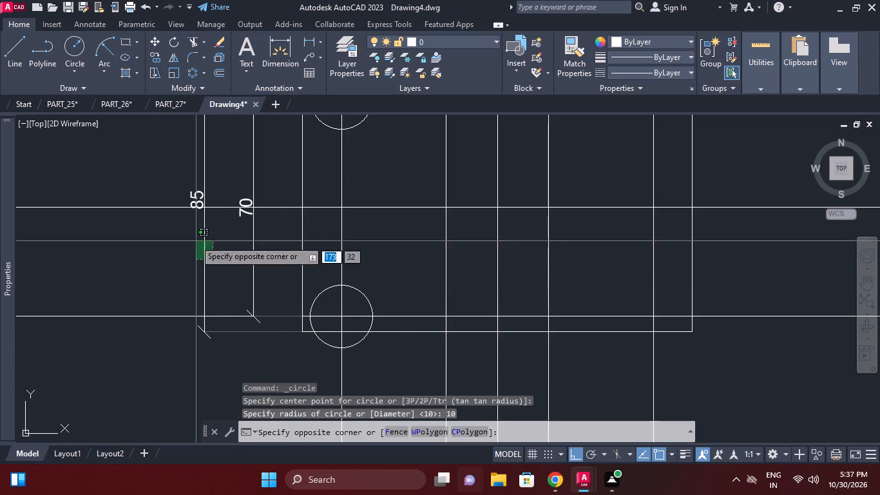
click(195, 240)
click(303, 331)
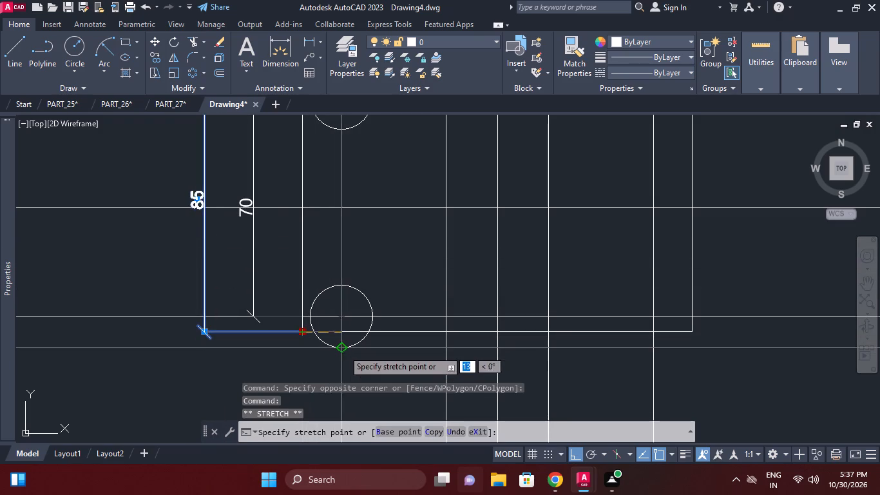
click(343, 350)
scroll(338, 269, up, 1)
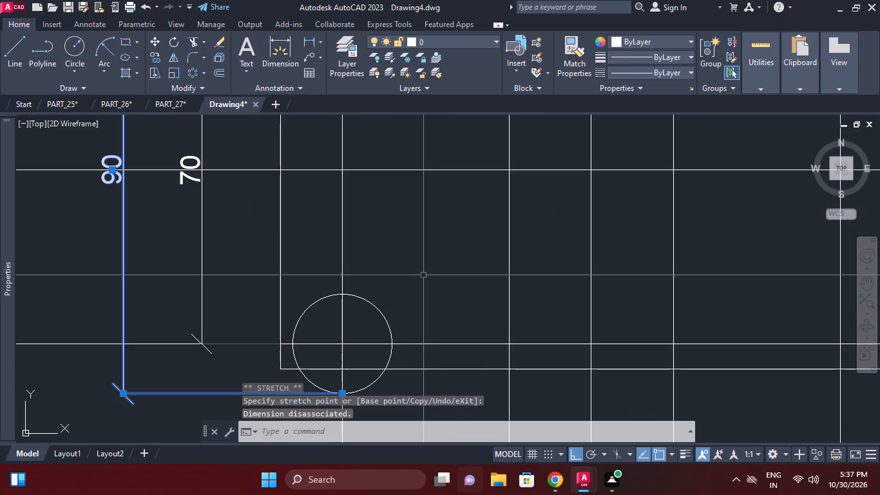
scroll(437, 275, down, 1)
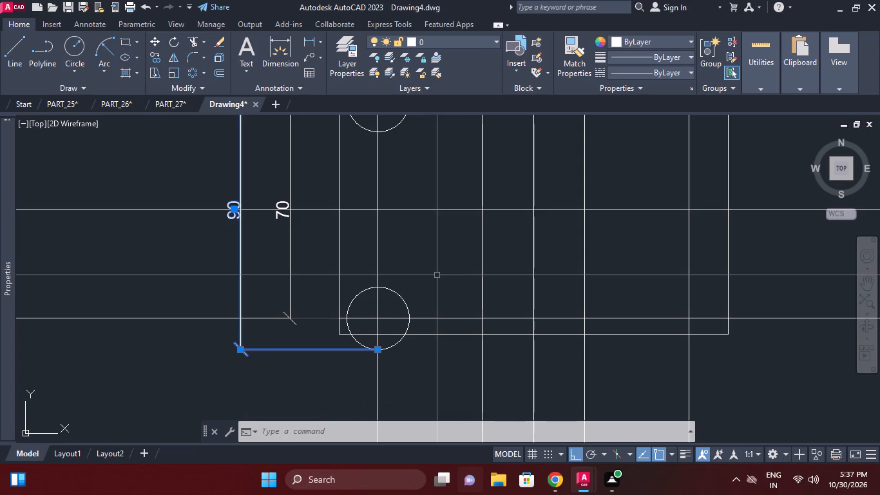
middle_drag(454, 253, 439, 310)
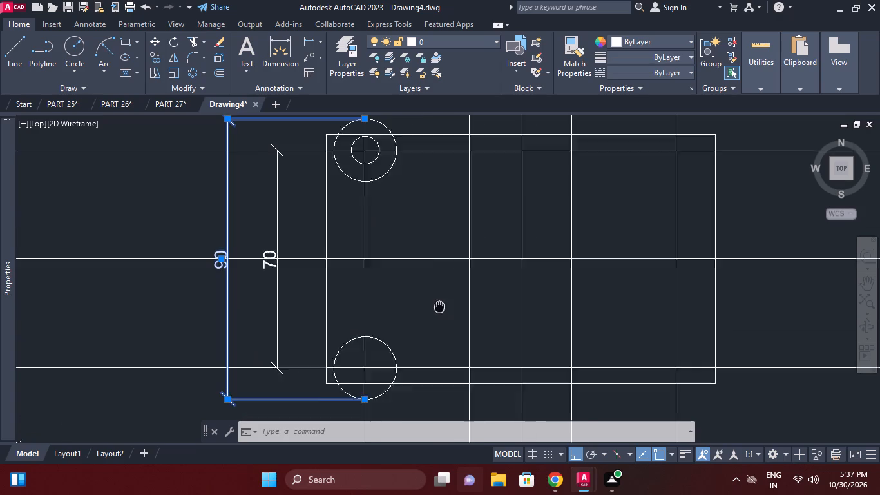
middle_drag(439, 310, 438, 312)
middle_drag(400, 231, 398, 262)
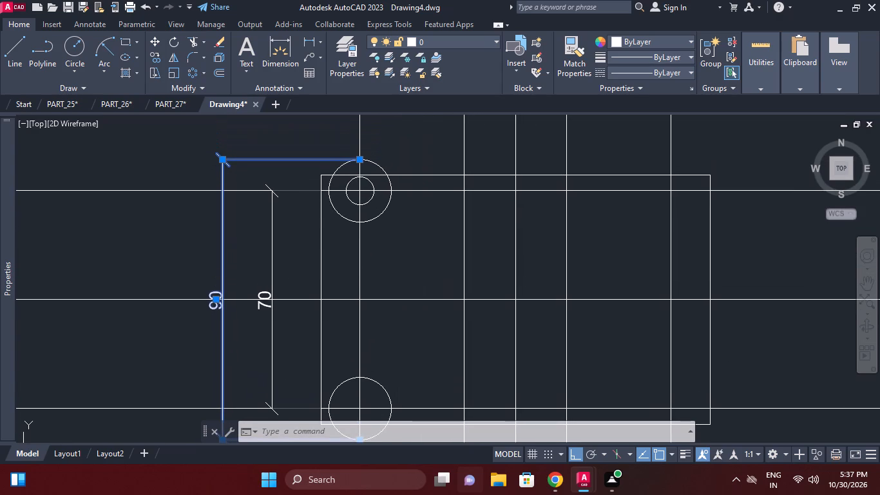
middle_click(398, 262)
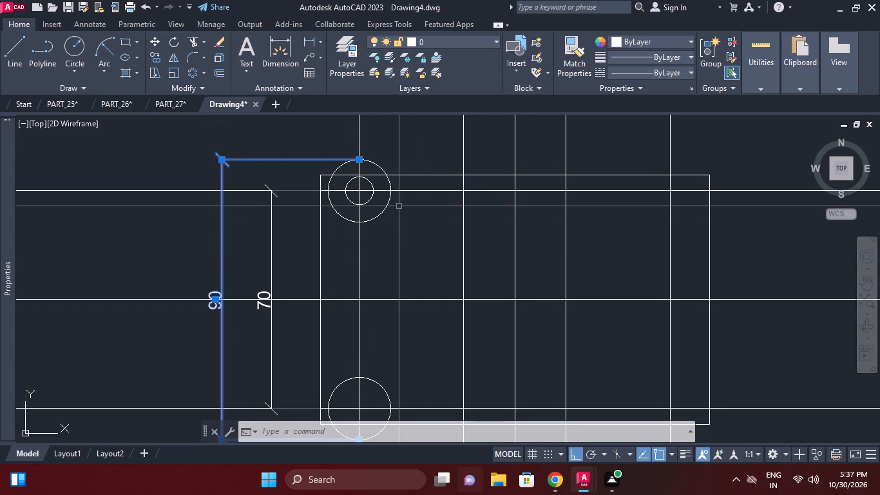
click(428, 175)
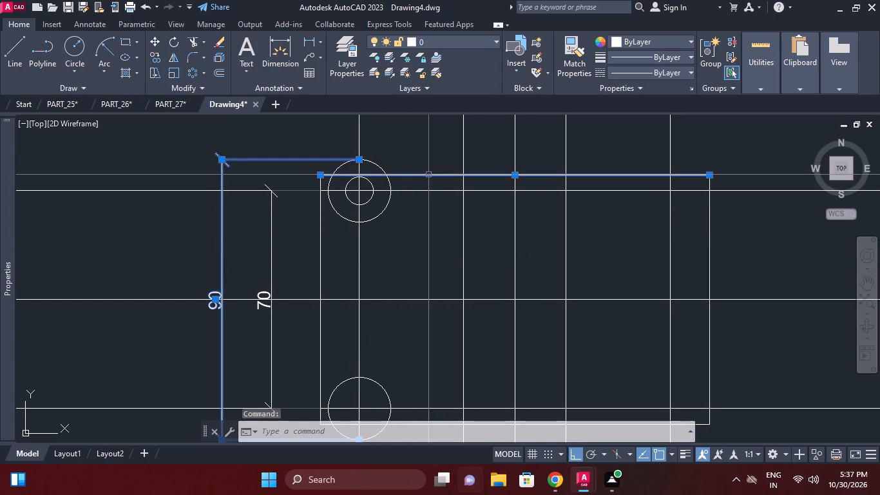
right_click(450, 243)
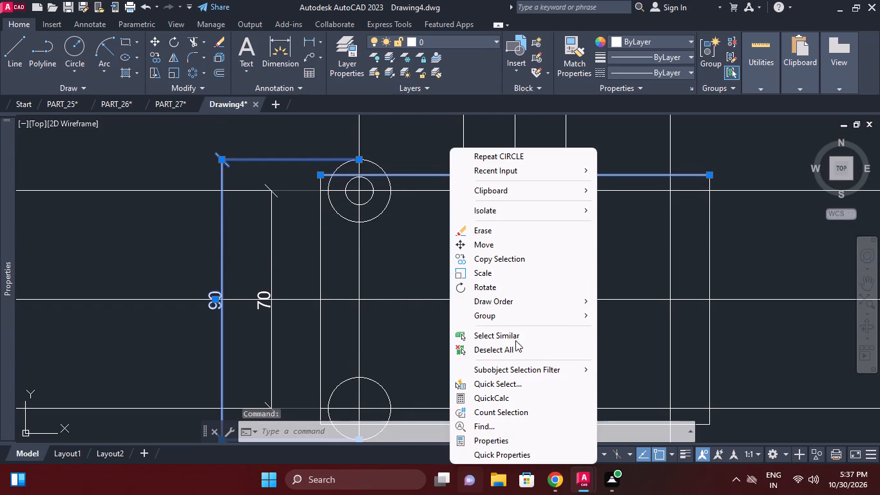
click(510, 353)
Move the rectangle's top edge 5 mm upward to align with the top of the upper 10 mm radius circle.
middle_drag(444, 328, 446, 303)
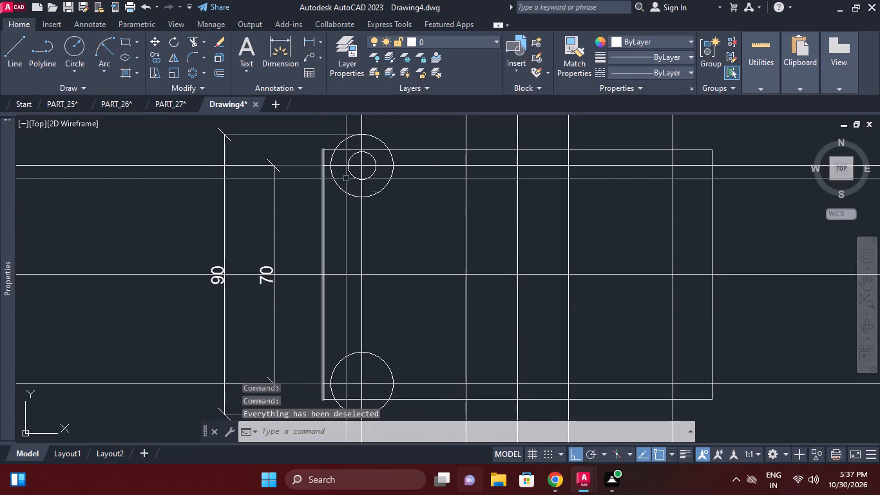
click(408, 149)
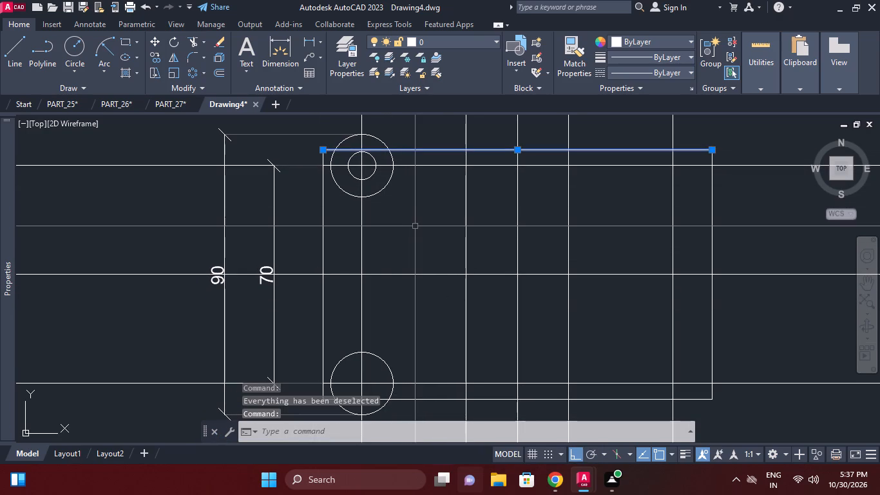
text(m)
key(space)
click(416, 227)
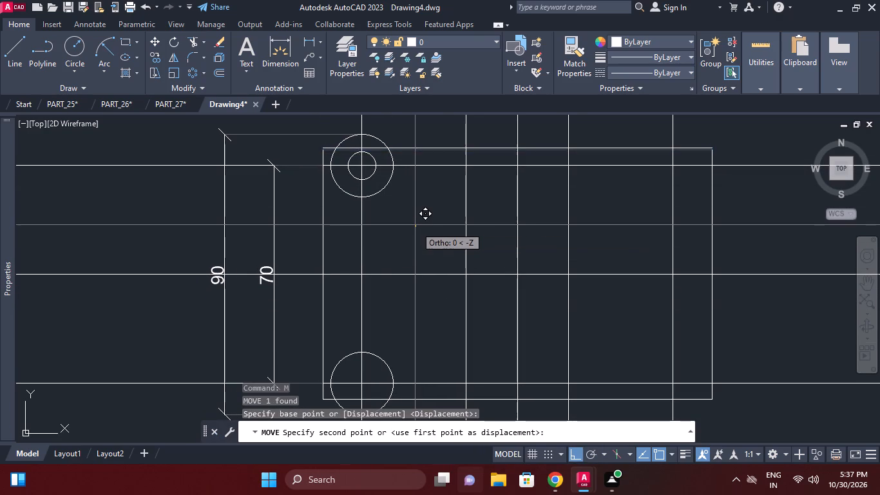
key(5)
key(Return)
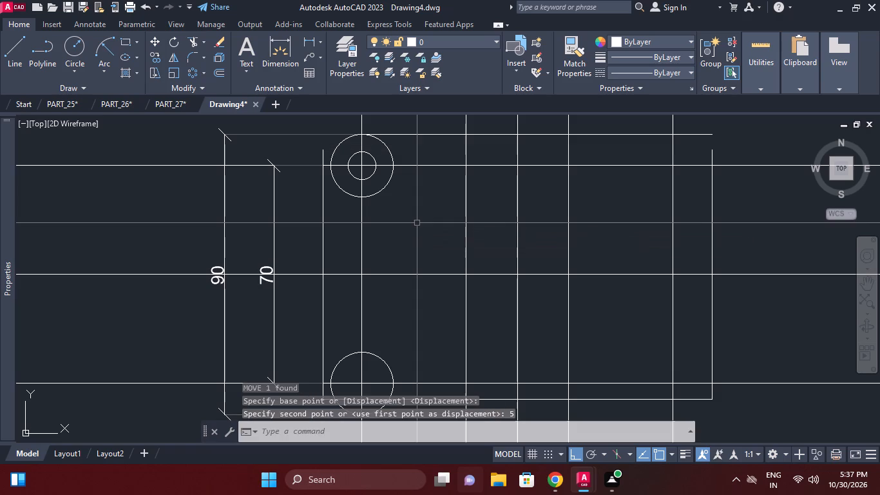
Move the rectangle's bottom edge 5 mm downward to align with the bottom of the lower circle.
scroll(443, 180, down, 1)
middle_drag(443, 185, 446, 213)
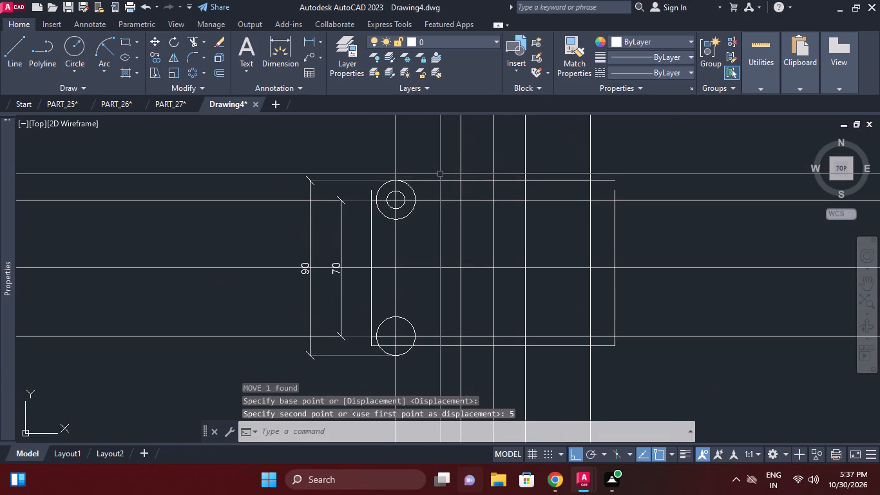
middle_drag(435, 195, 452, 152)
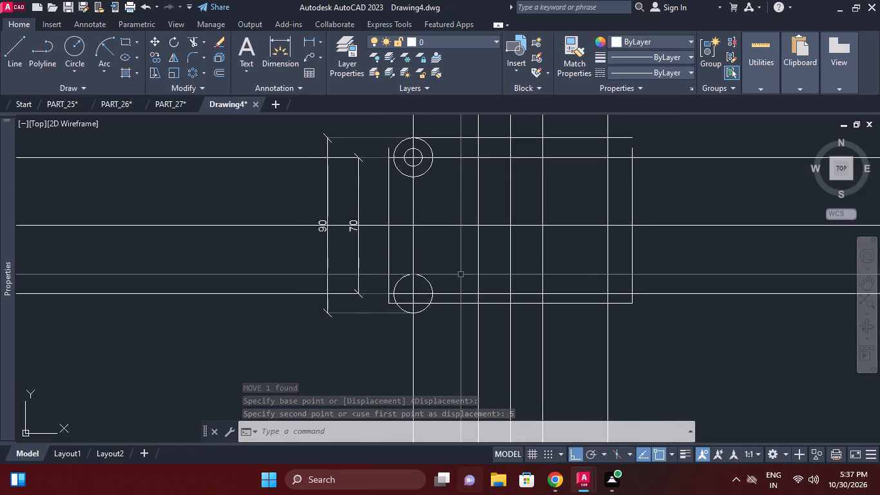
click(454, 295)
middle_drag(448, 268, 446, 237)
right_click(447, 236)
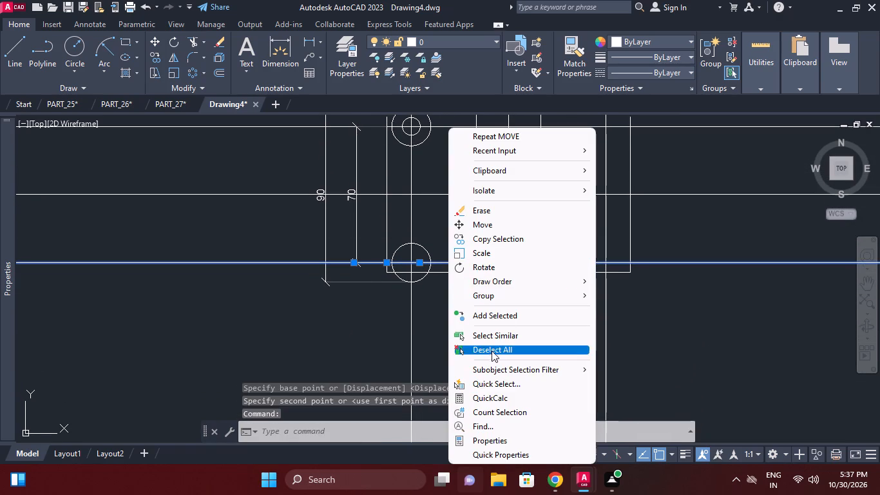
click(492, 351)
scroll(445, 293, up, 1)
click(450, 263)
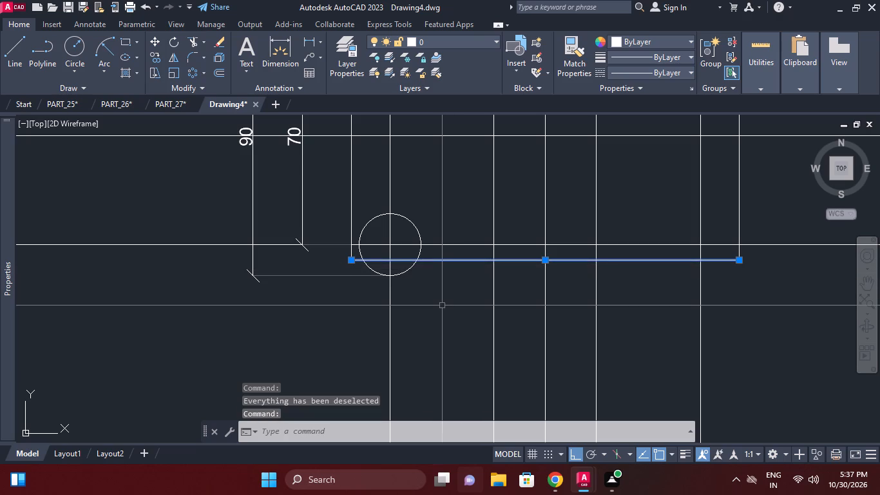
text(m)
key(space)
click(433, 301)
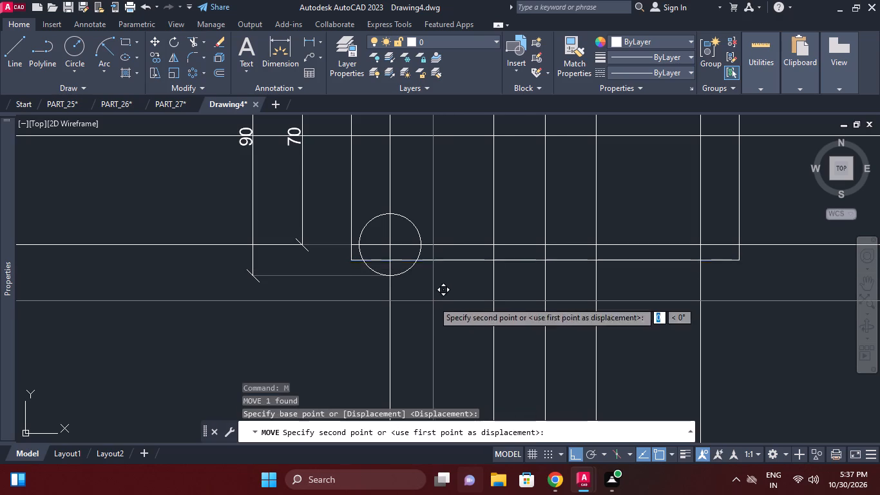
key(5)
key(Return)
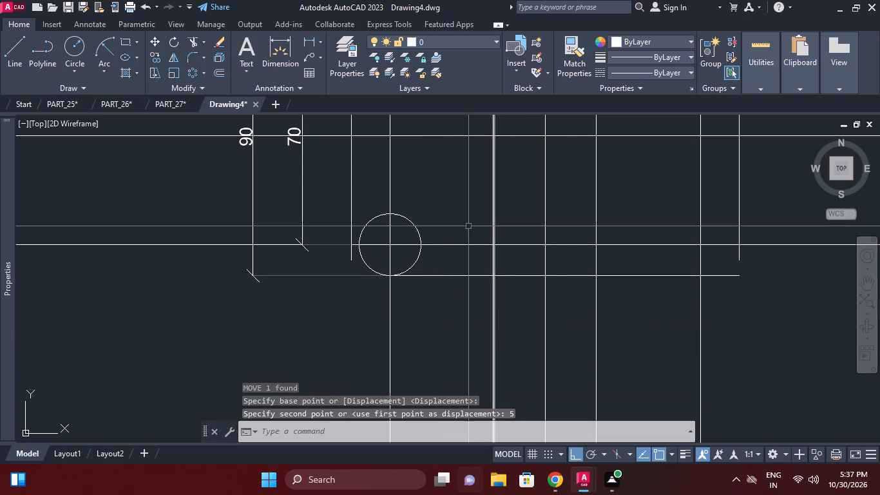
Erase the outer vertical dimension spanning the tops and bottoms of the two large circles.
middle_drag(401, 278, 405, 286)
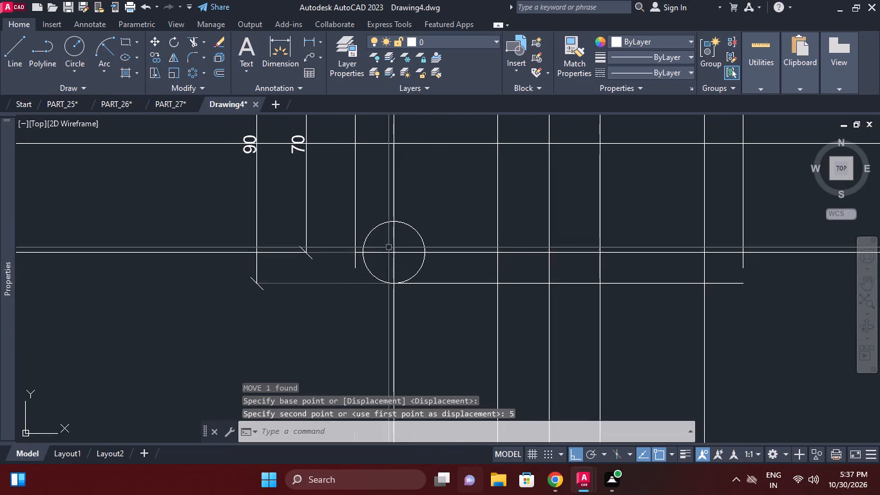
middle_drag(390, 253, 391, 293)
scroll(391, 293, down, 1)
scroll(399, 164, up, 1)
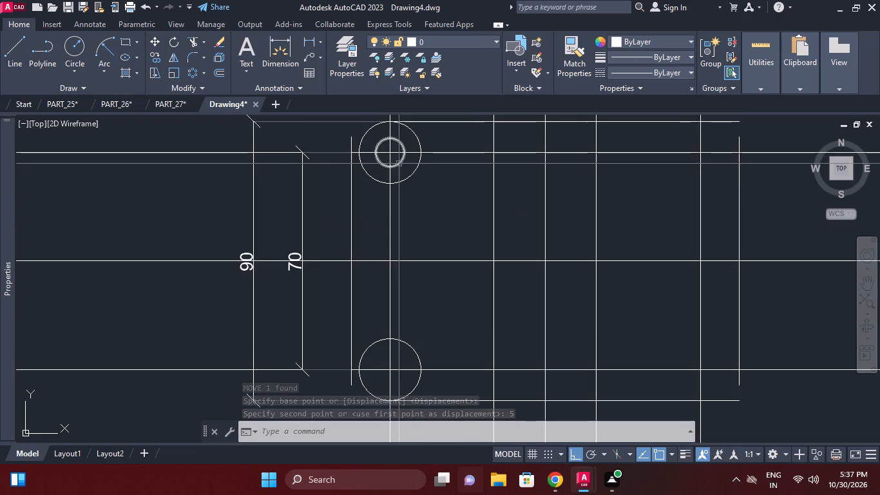
scroll(395, 204, down, 1)
click(315, 153)
right_click(260, 229)
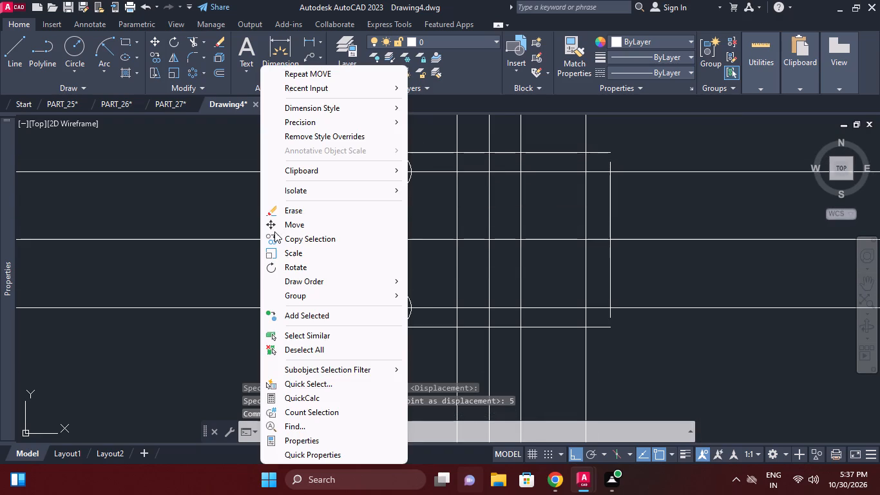
click(291, 204)
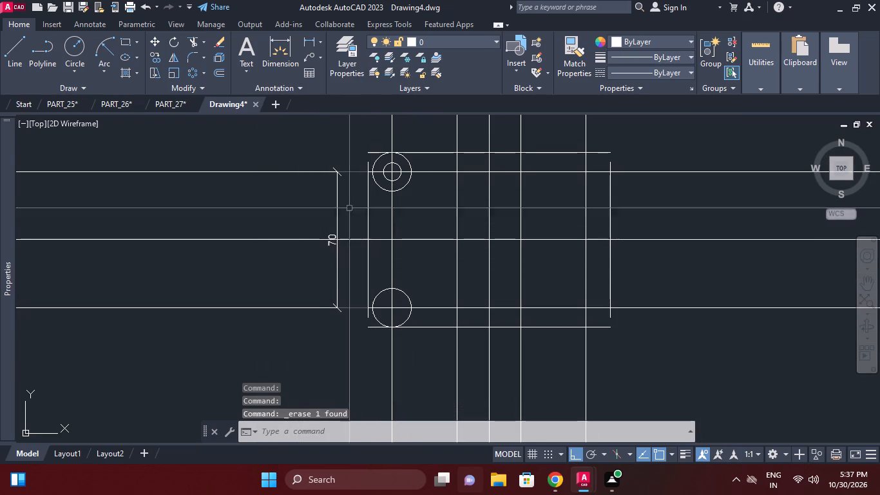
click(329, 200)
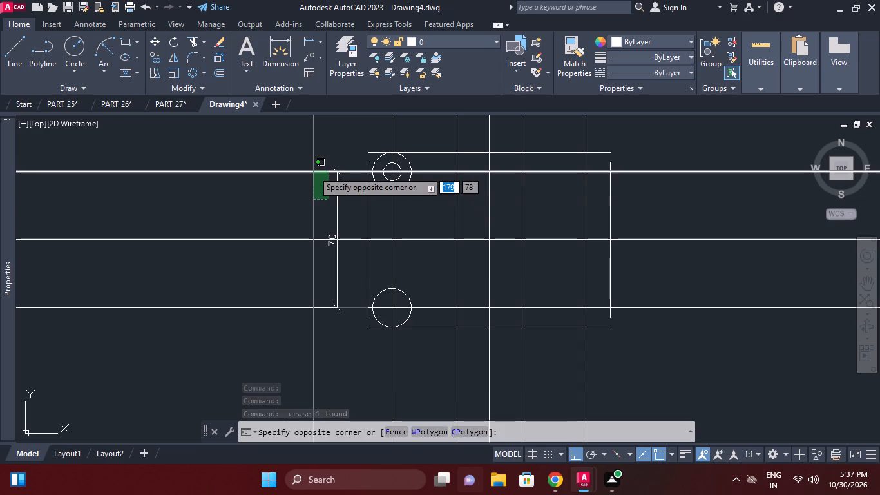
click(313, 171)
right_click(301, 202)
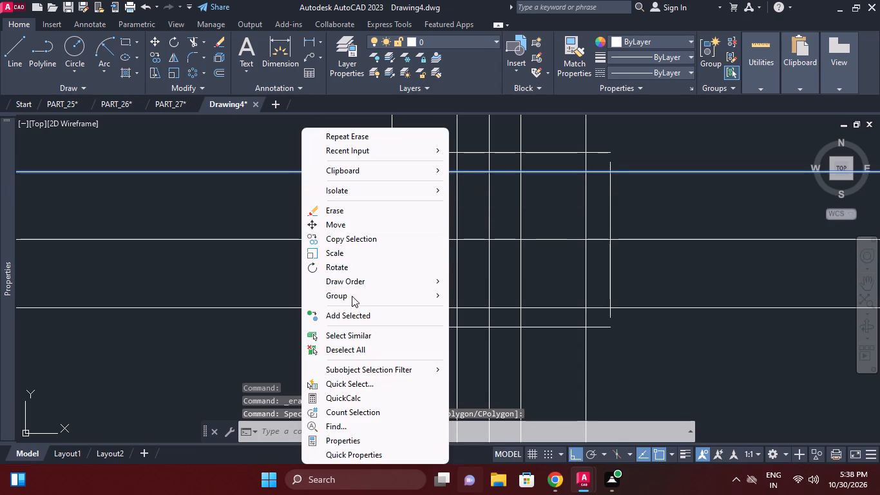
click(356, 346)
Extend the upper end of the rectangle's left edge to meet its top edge.
scroll(388, 195, up, 1)
middle_drag(388, 209, 389, 226)
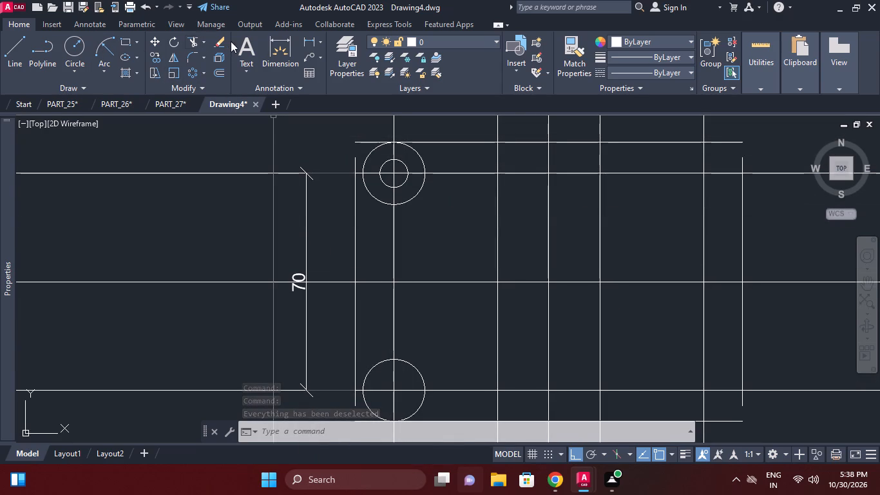
click(206, 43)
click(229, 86)
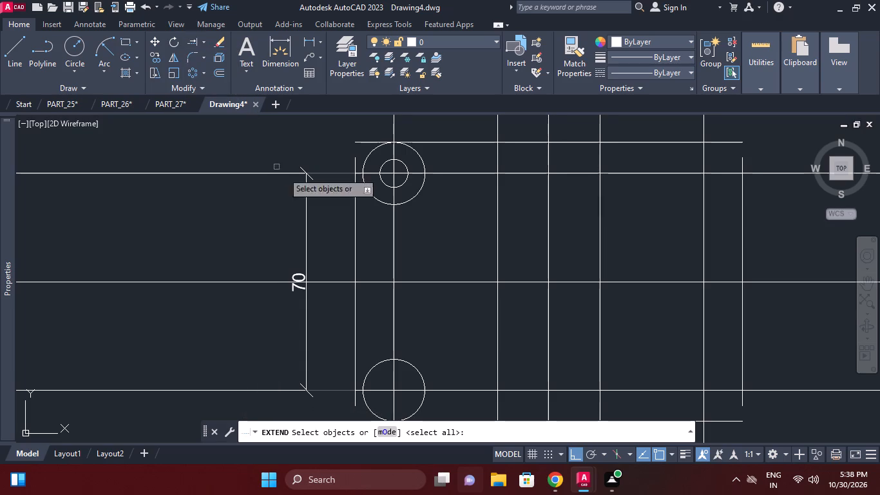
click(373, 135)
click(365, 142)
right_click(356, 148)
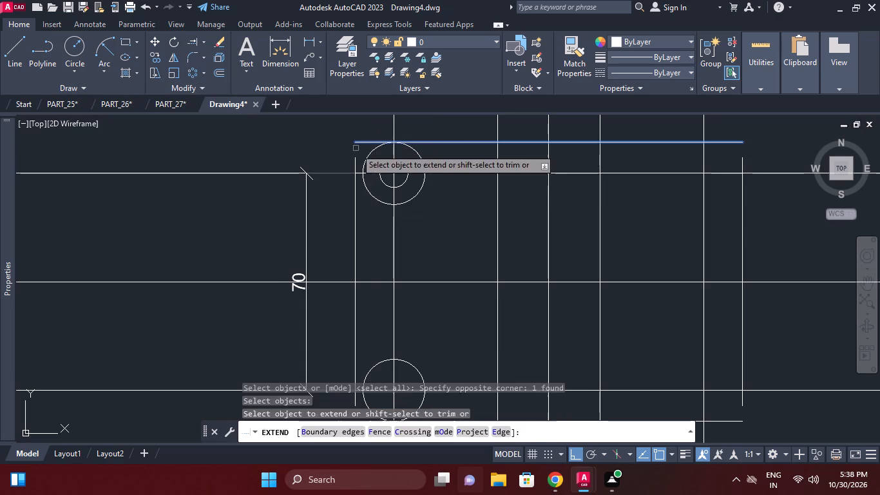
click(356, 160)
middle_drag(375, 193, 397, 106)
scroll(376, 189, down, 1)
middle_click(406, 232)
scroll(388, 232, up, 2)
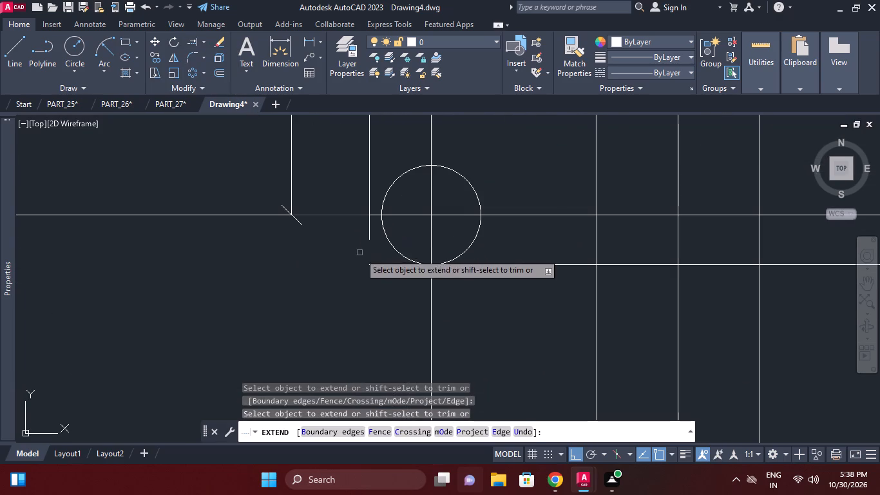
right_click(359, 254)
click(378, 255)
click(377, 262)
Extend the lower end of the rectangle's left edge to meet its bottom edge.
right_click(308, 260)
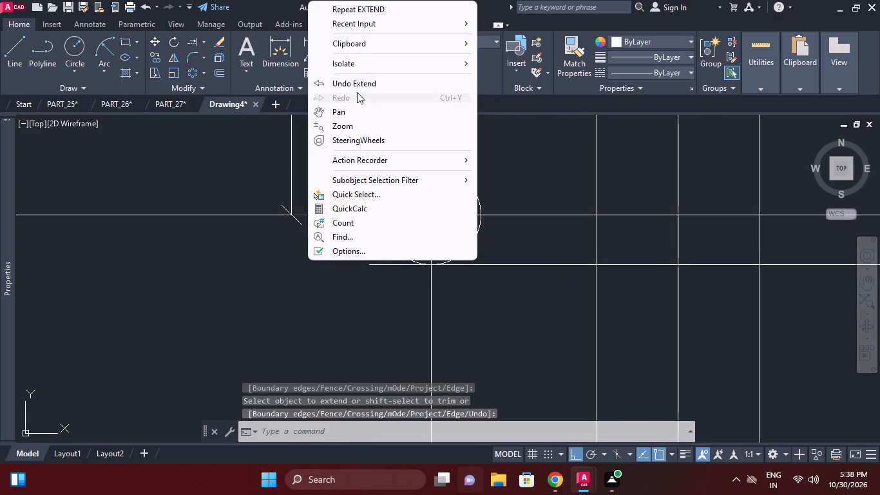
click(368, 15)
click(387, 262)
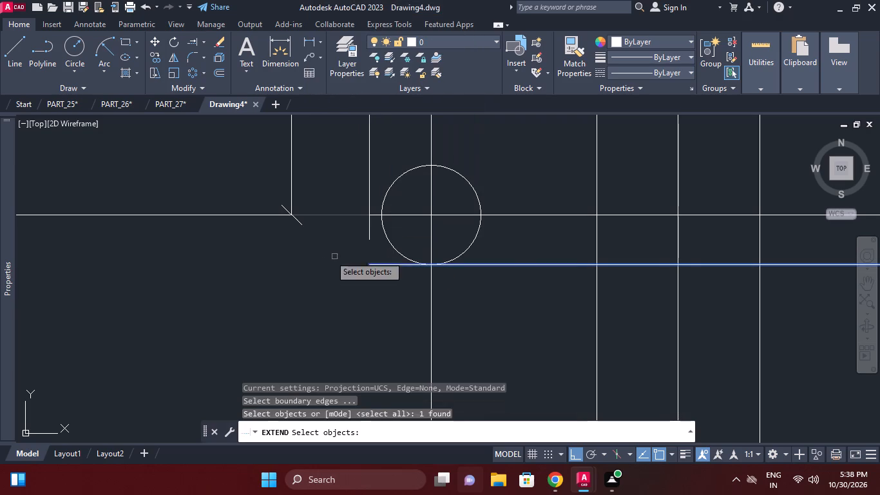
right_click(325, 254)
click(369, 235)
right_click(310, 249)
click(334, 269)
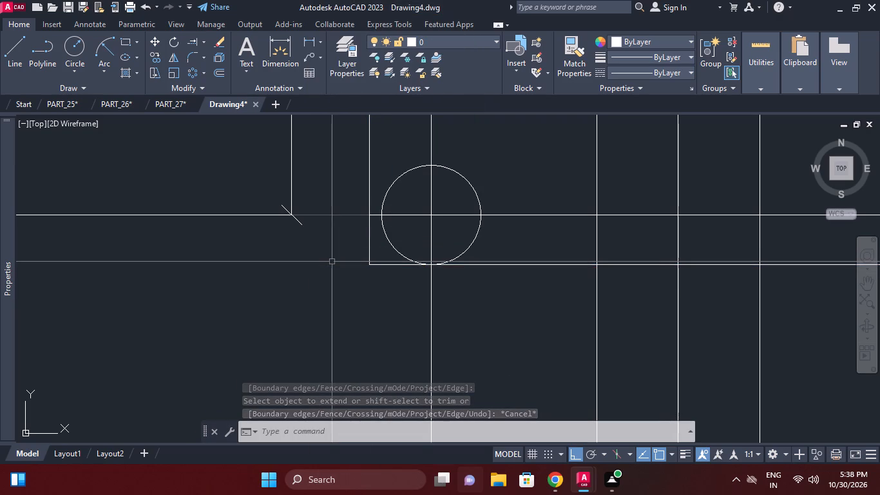
Erase the two 10 mm radius circles in the rectangle's upper-left and lower-left corners.
scroll(531, 251, down, 2)
middle_drag(521, 287, 500, 315)
middle_drag(513, 251, 506, 275)
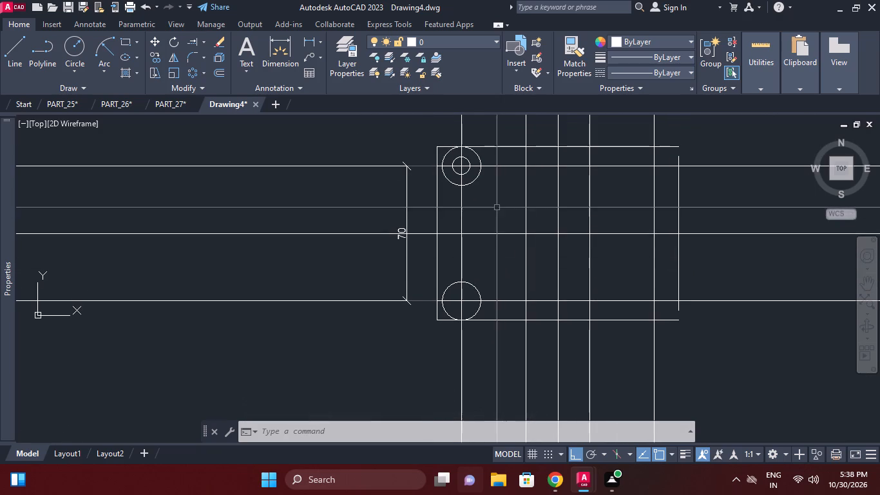
middle_drag(499, 267, 503, 258)
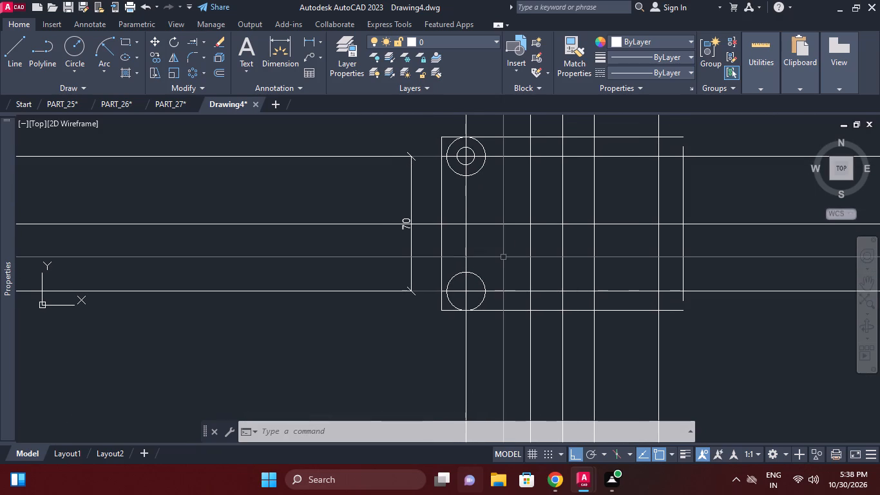
middle_drag(503, 271, 508, 262)
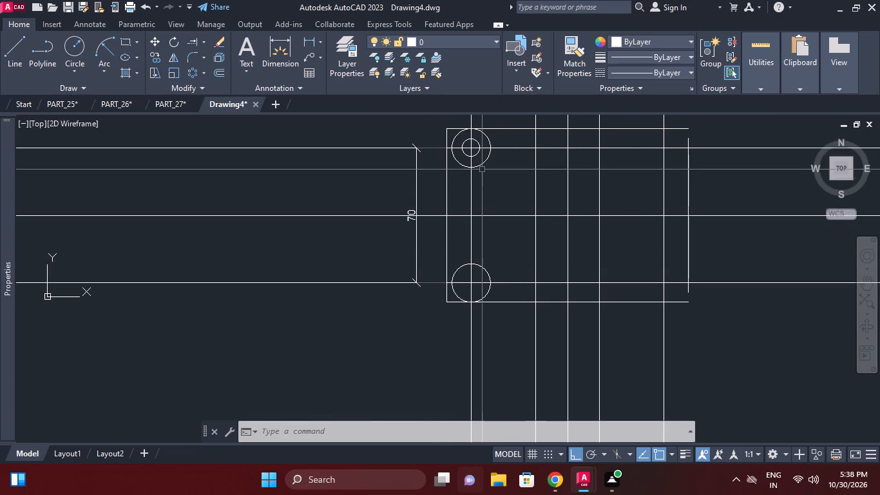
click(482, 162)
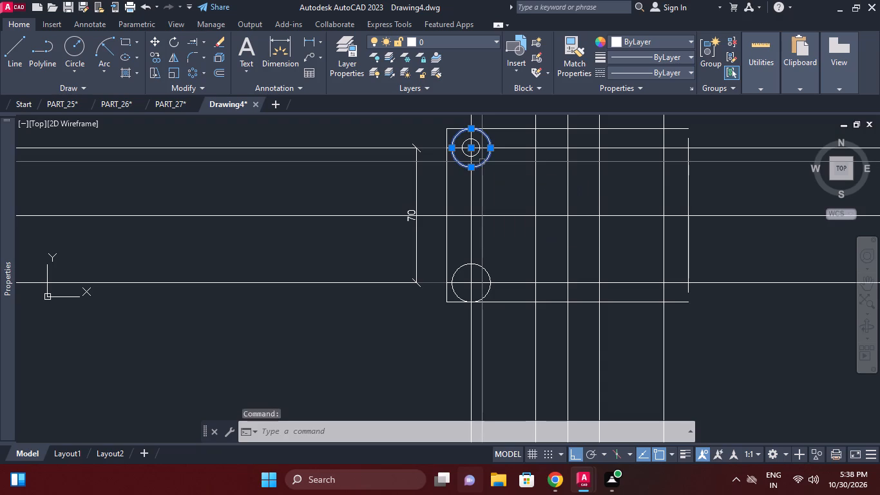
click(479, 265)
right_click(498, 238)
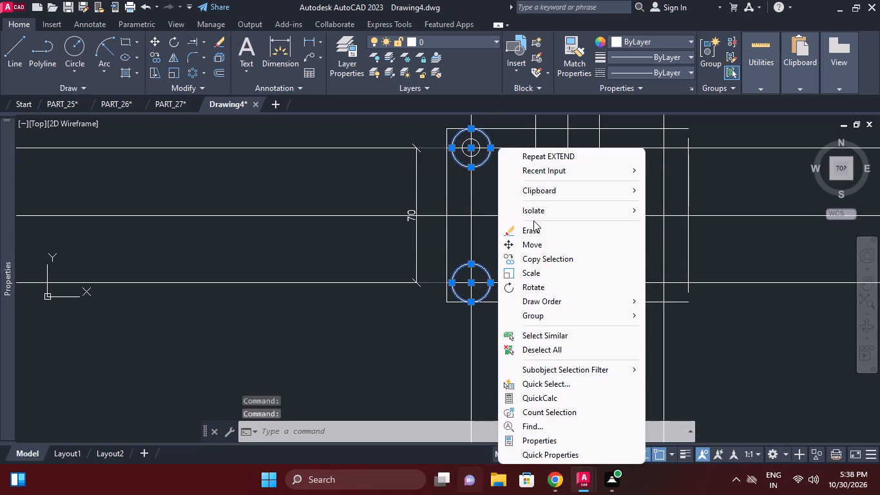
click(535, 232)
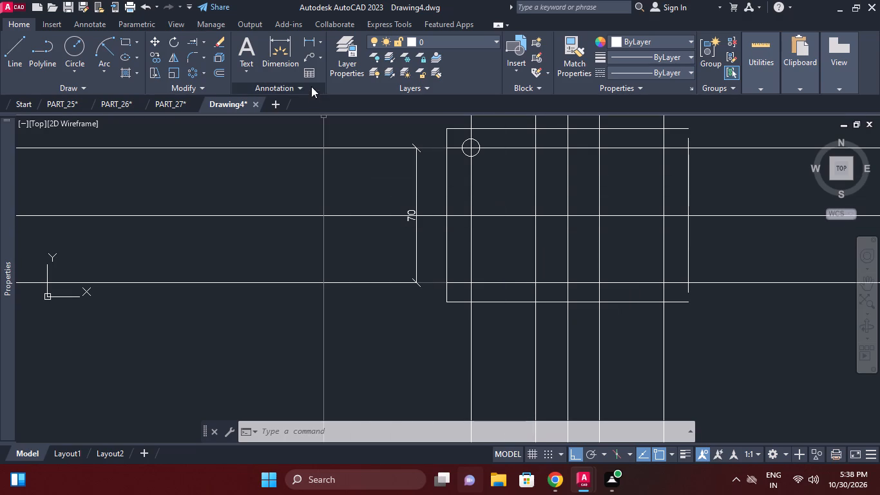
Draw a 9 mm diameter circle at the construction-line intersection near the rectangle's lower-left corner.
click(73, 74)
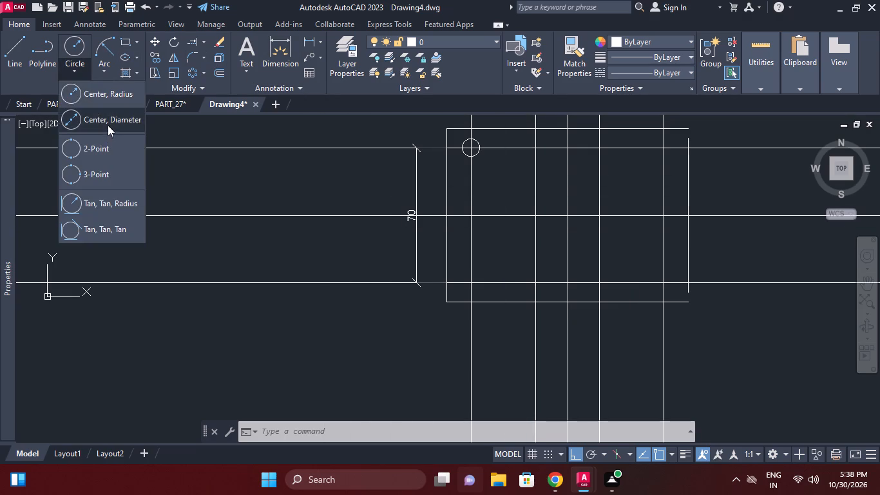
click(108, 125)
click(473, 283)
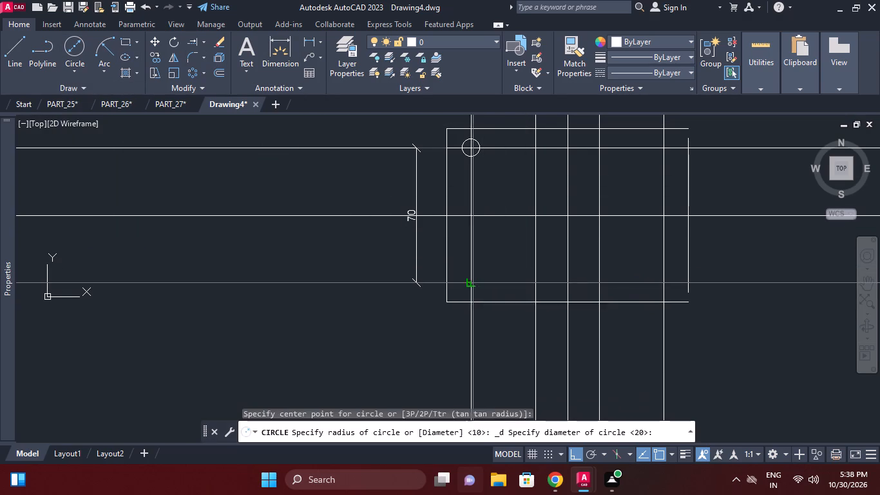
key(9)
key(Return)
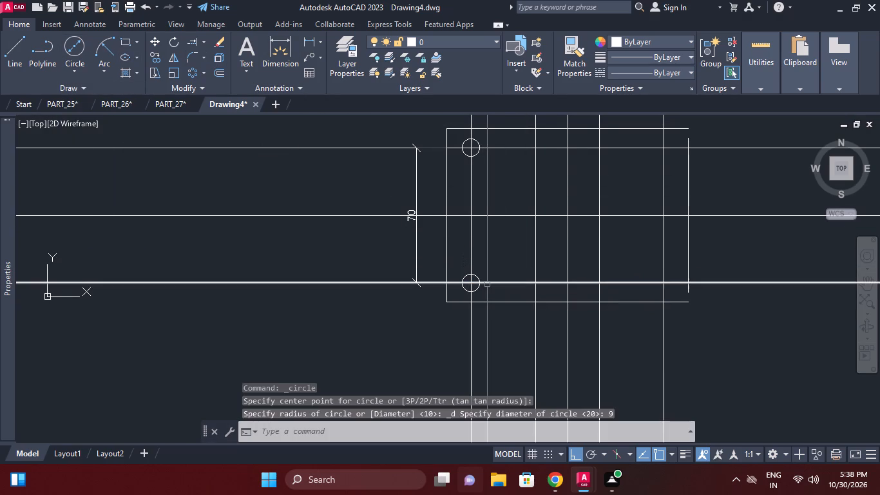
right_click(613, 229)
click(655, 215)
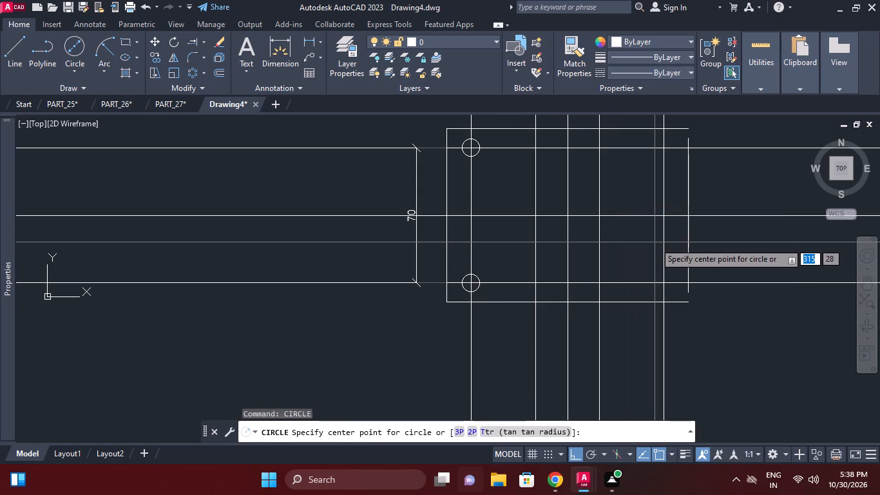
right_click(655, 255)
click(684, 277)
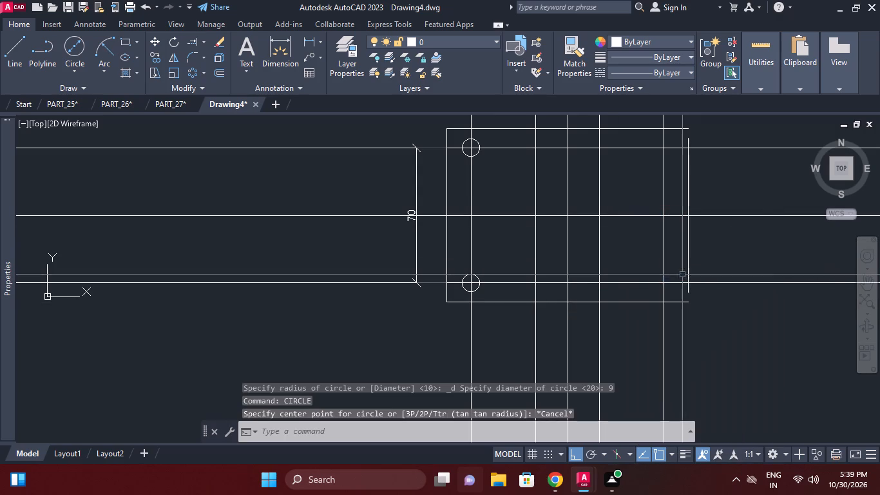
Extend the upper end of the rectangle's right edge to meet its top edge.
click(196, 41)
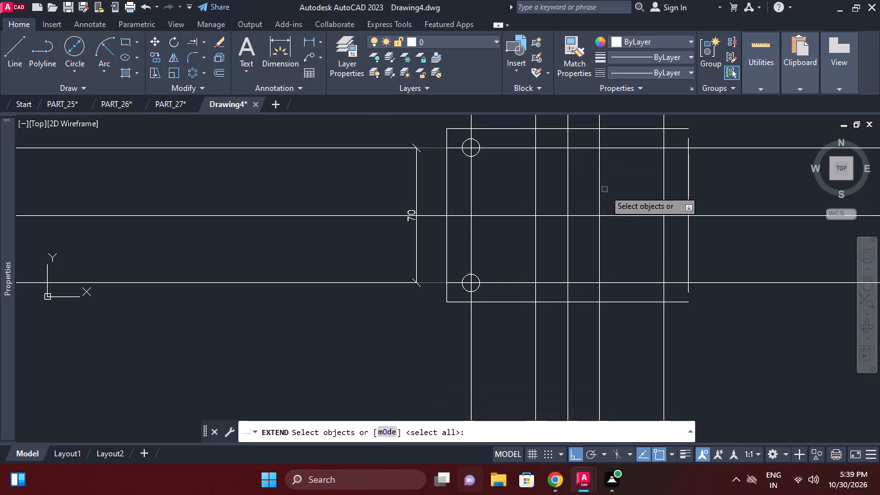
middle_drag(606, 188, 555, 226)
click(628, 166)
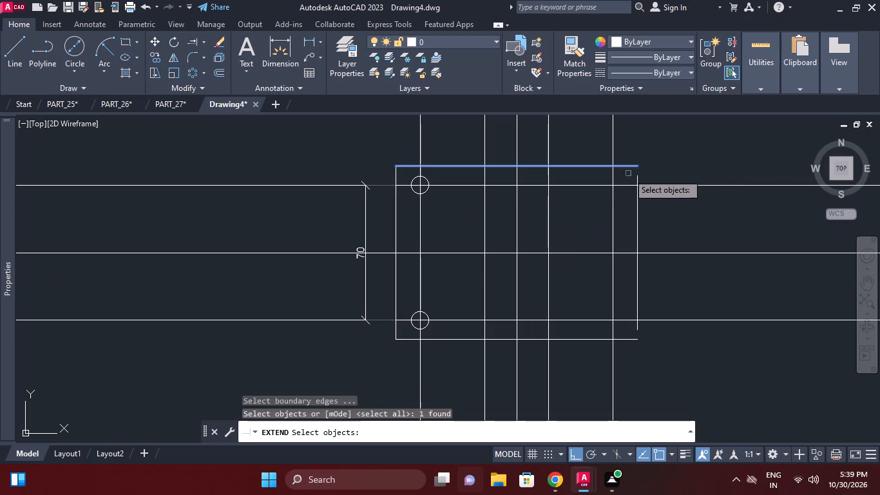
right_click(642, 191)
click(643, 201)
click(629, 201)
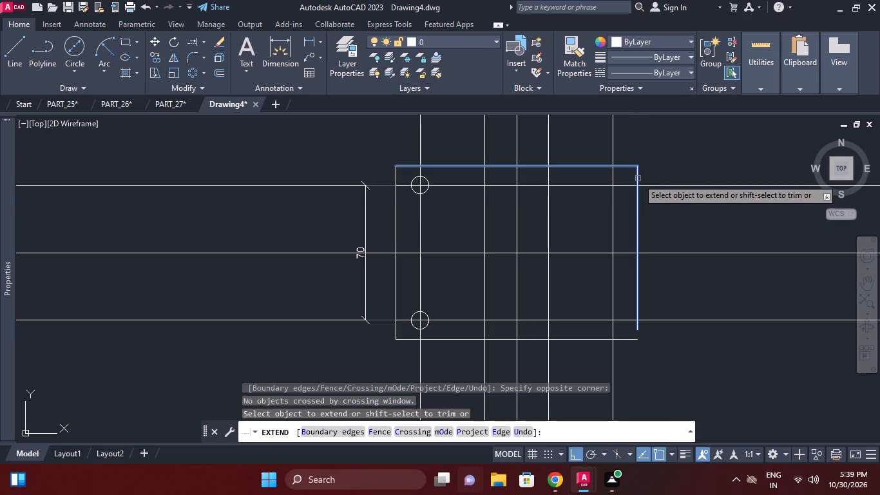
click(638, 179)
right_click(651, 182)
click(669, 186)
Extend the lower end of the rectangle's right edge to meet its bottom edge.
right_click(671, 194)
click(694, 206)
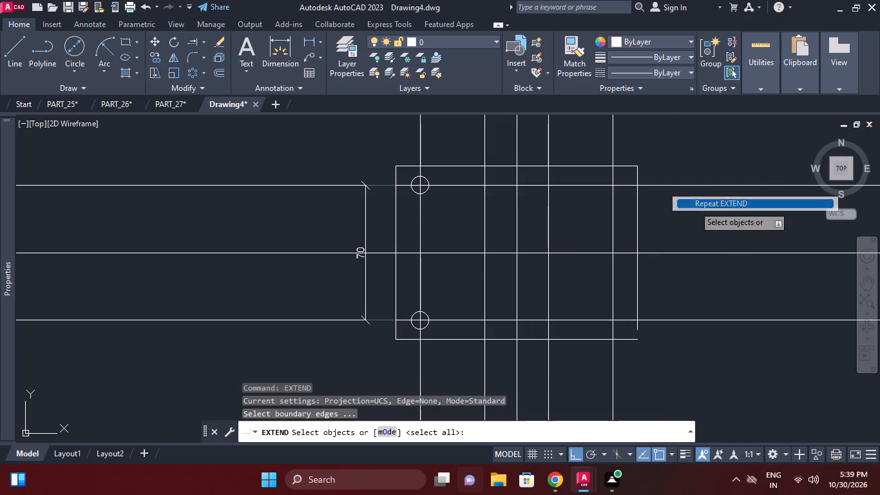
middle_drag(627, 268, 647, 222)
click(651, 292)
right_click(673, 293)
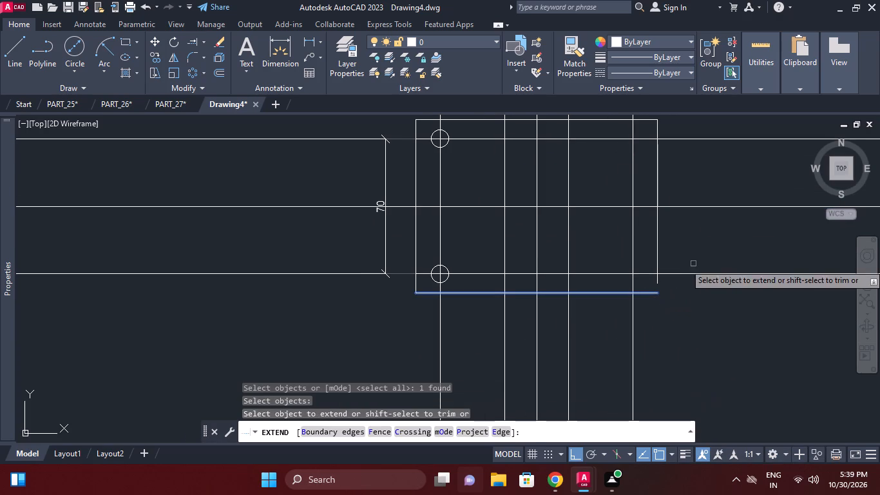
click(691, 258)
click(639, 256)
right_click(685, 240)
click(728, 255)
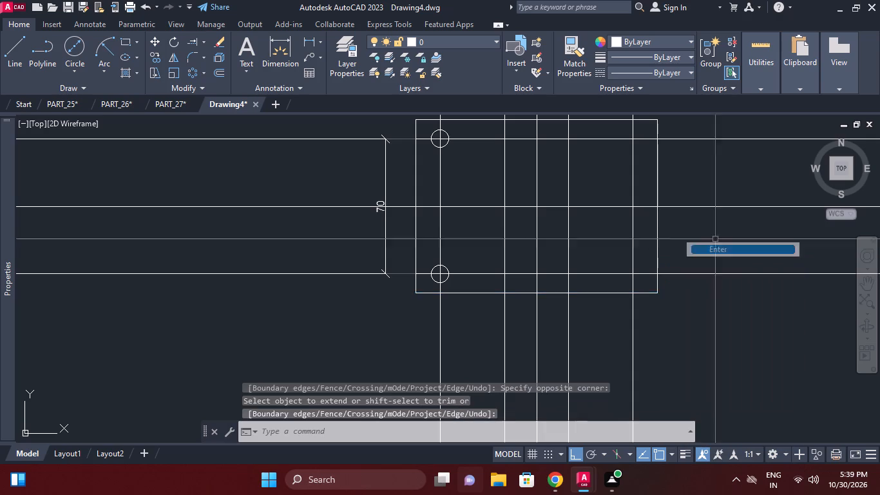
Draw 9 mm diameter circles at the construction-line intersections near the rectangle's upper-right and lower-right corners.
middle_drag(601, 202, 599, 209)
click(85, 50)
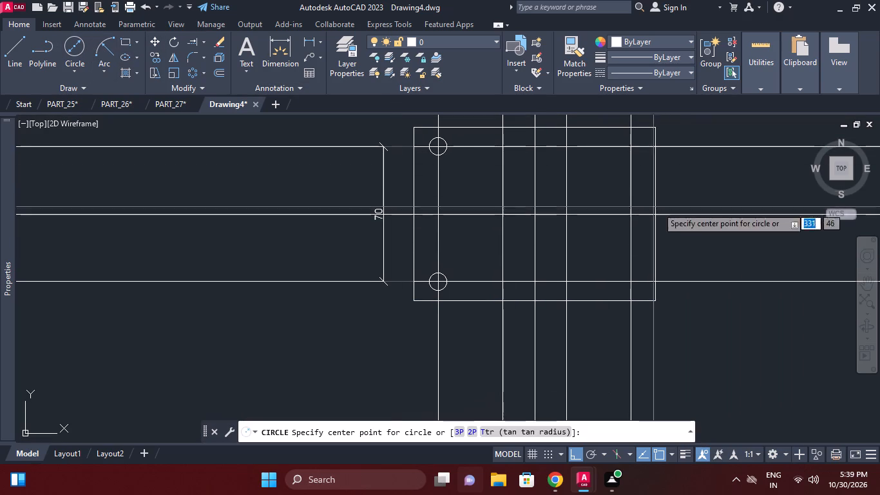
click(634, 148)
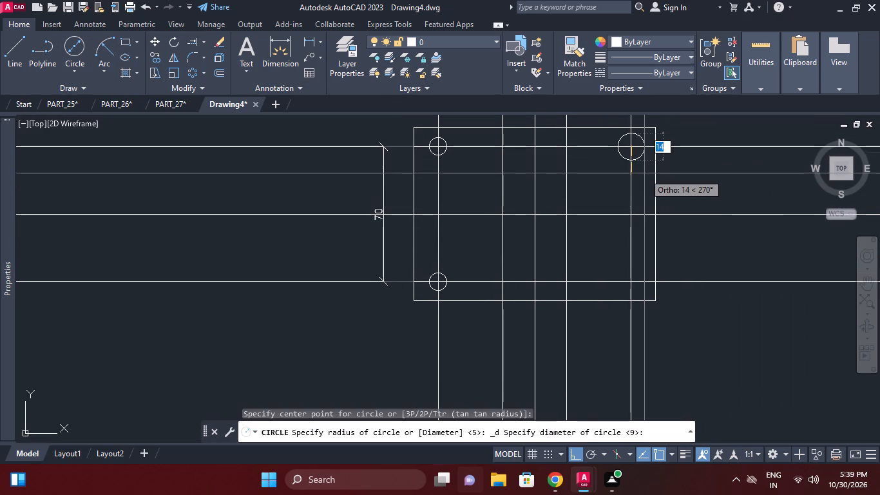
key(9)
key(Return)
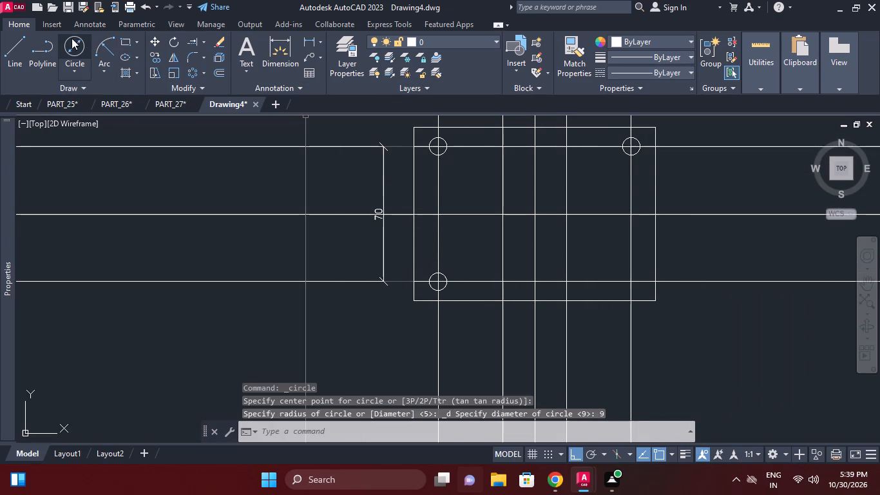
click(72, 38)
click(631, 280)
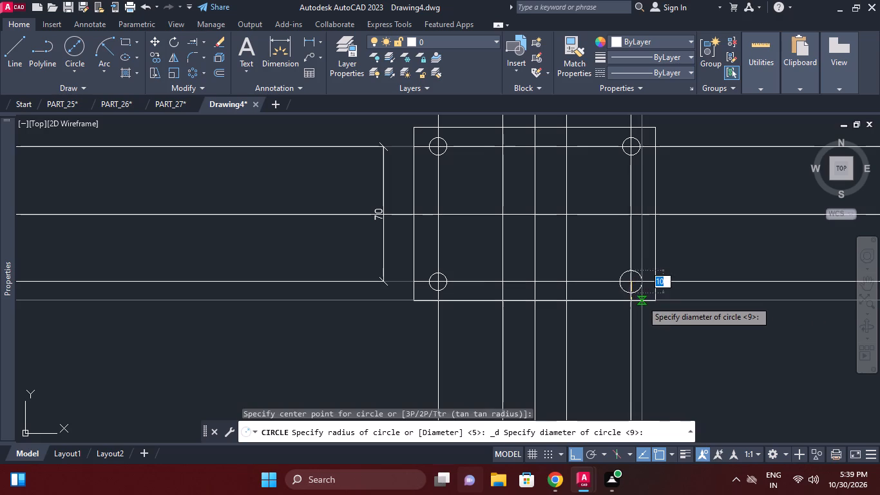
key(9)
key(Return)
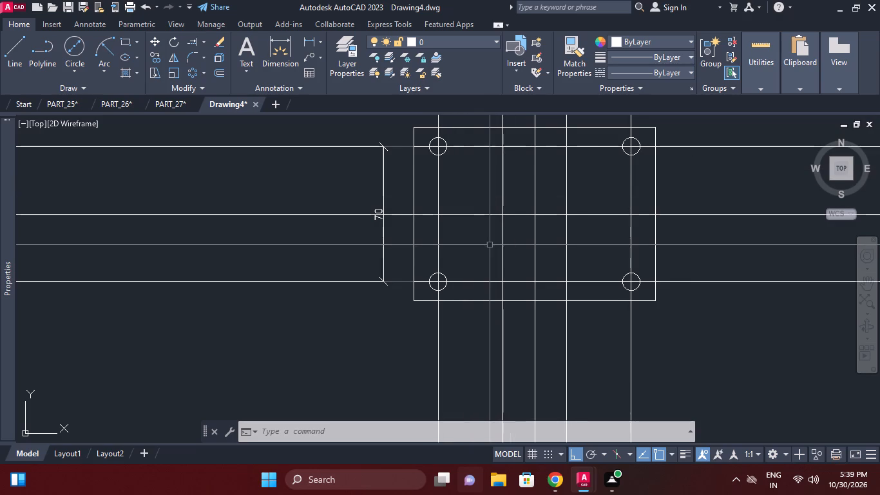
Draw two 9 mm diameter circles where the upper horizontal construction line crosses the two inner vertical hole lines.
middle_drag(551, 241, 527, 235)
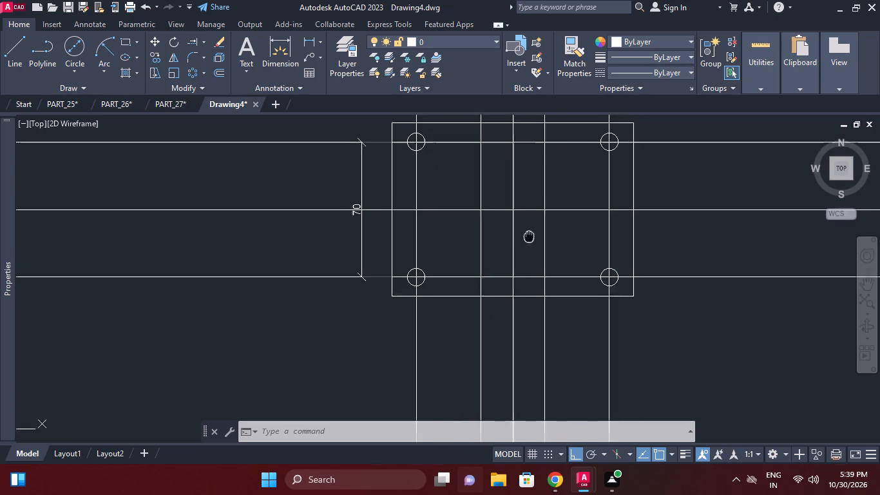
middle_drag(527, 235, 526, 233)
middle_drag(523, 247, 526, 222)
scroll(513, 270, down, 1)
middle_drag(513, 273, 514, 284)
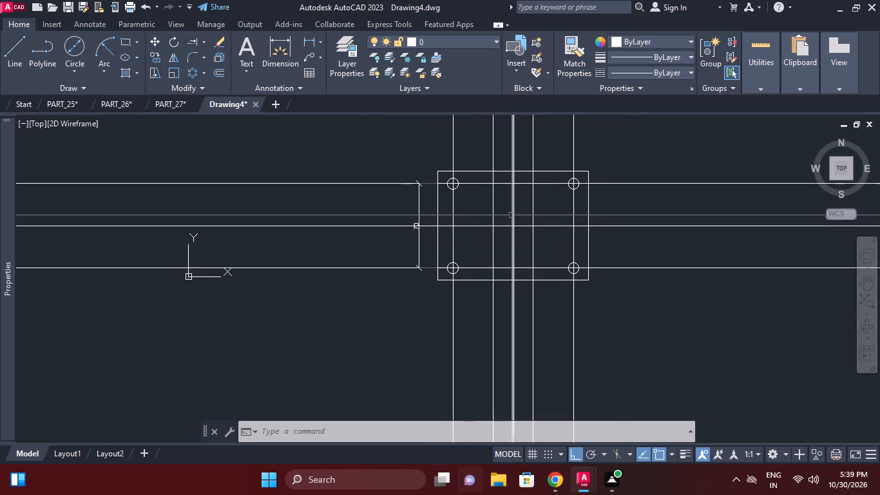
scroll(512, 215, up, 1)
middle_drag(512, 215, 510, 228)
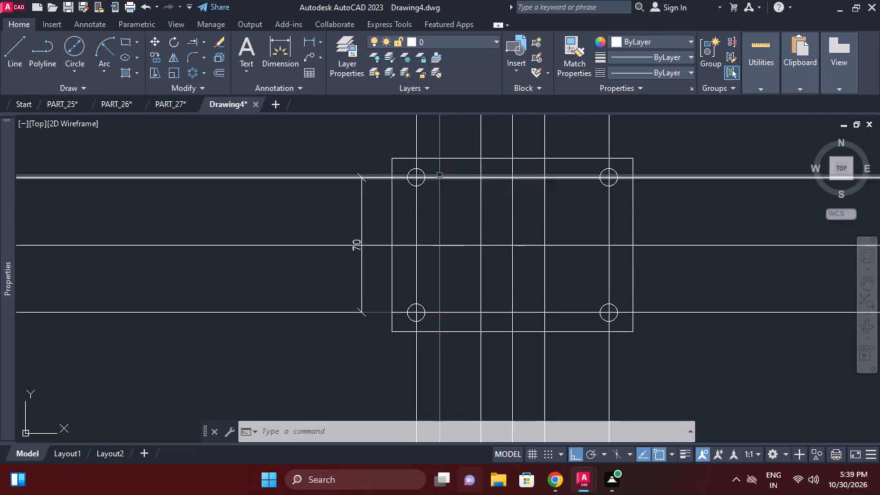
scroll(439, 173, up, 1)
click(75, 48)
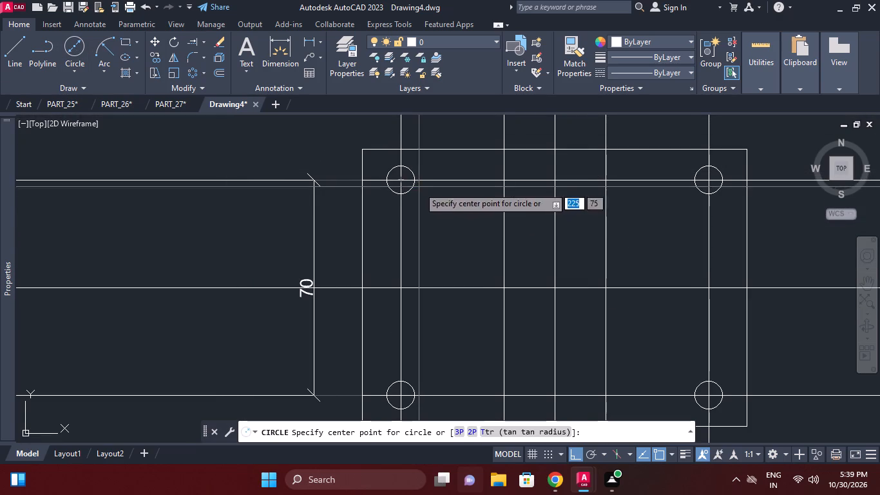
click(501, 182)
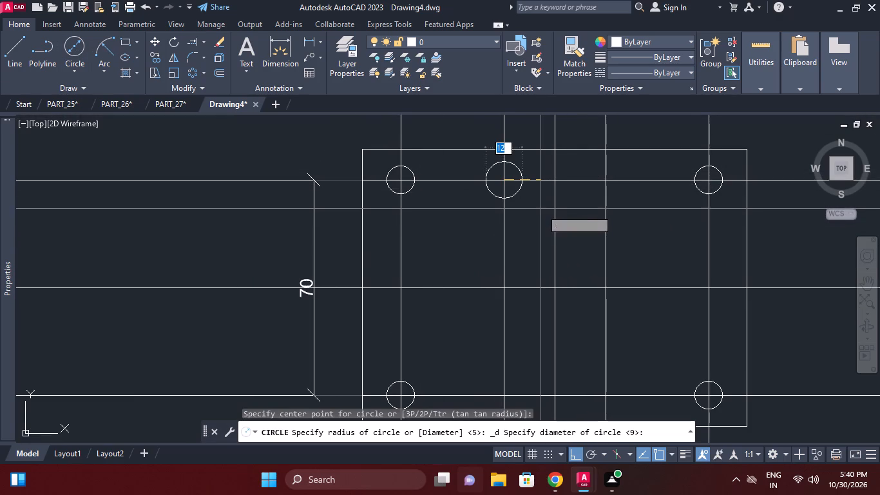
key(9)
key(Return)
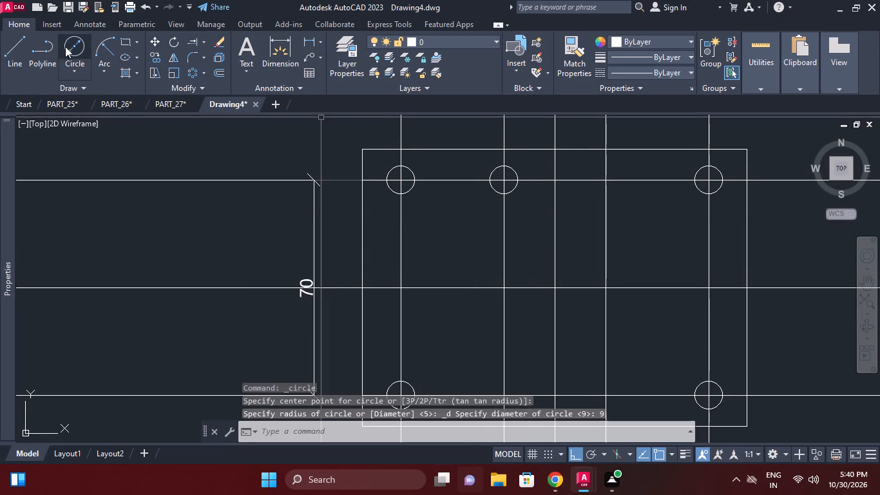
click(69, 48)
click(602, 184)
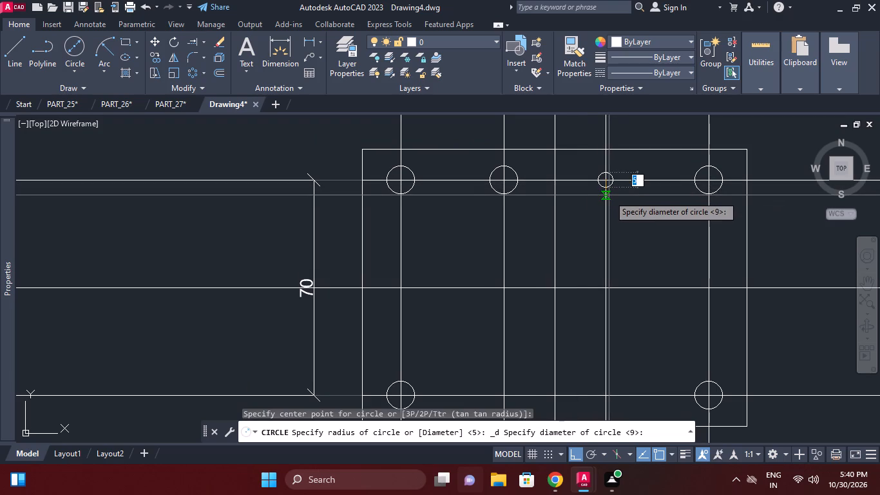
key(9)
key(Return)
Draw two 9 mm diameter circles where the lower horizontal construction line crosses the two inner vertical hole lines.
middle_drag(592, 200, 593, 159)
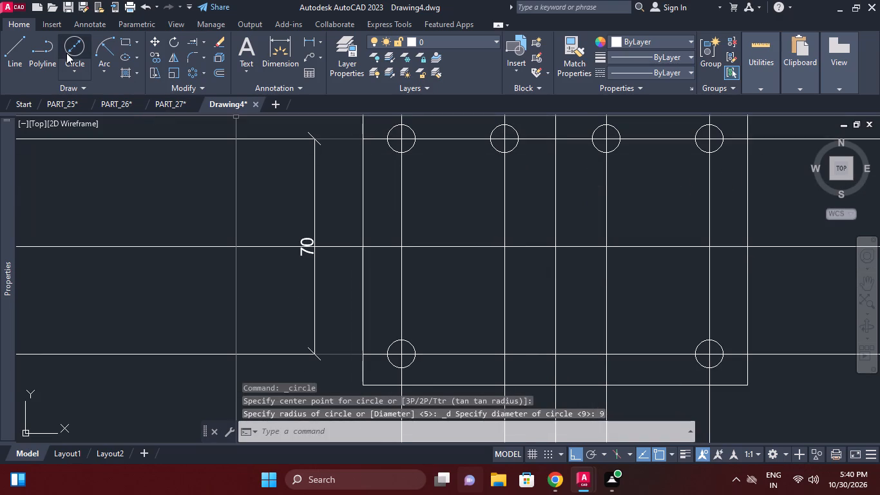
click(66, 50)
middle_drag(327, 258, 313, 188)
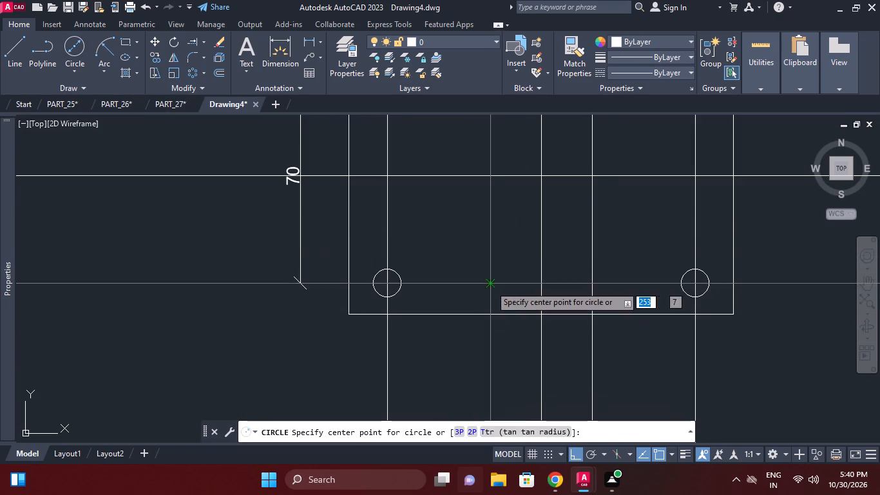
click(490, 286)
key(9)
key(Return)
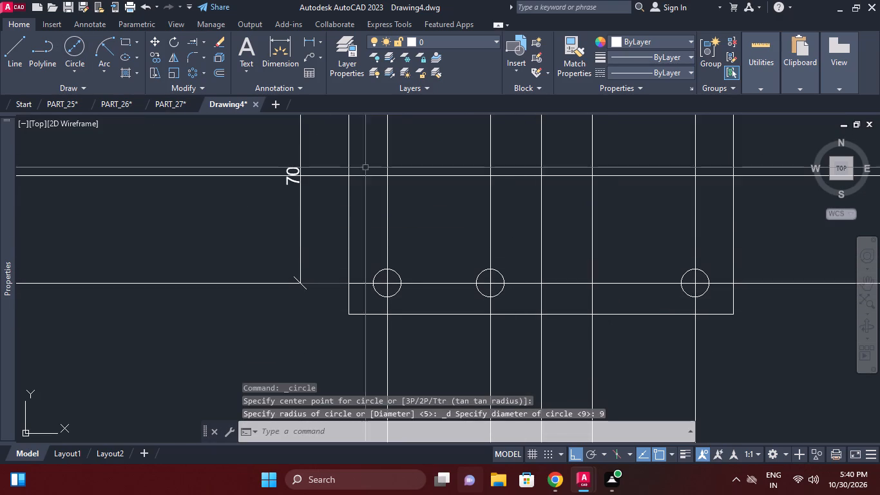
click(81, 45)
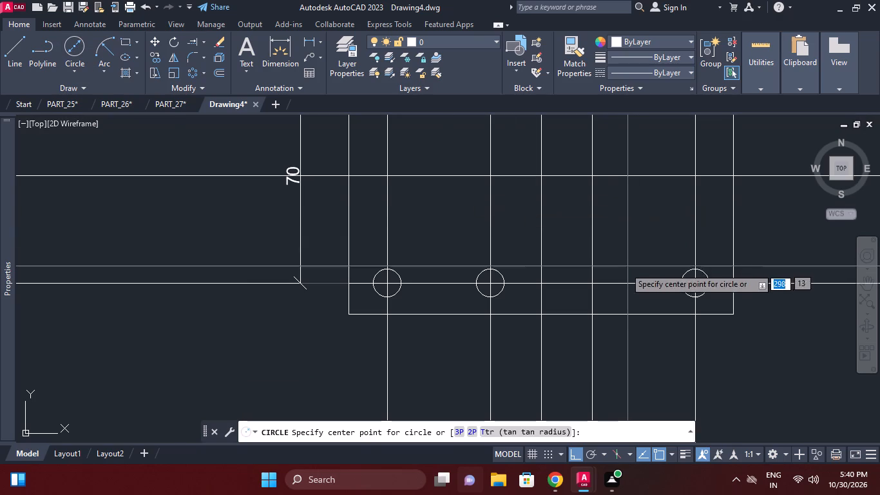
click(591, 284)
key(9)
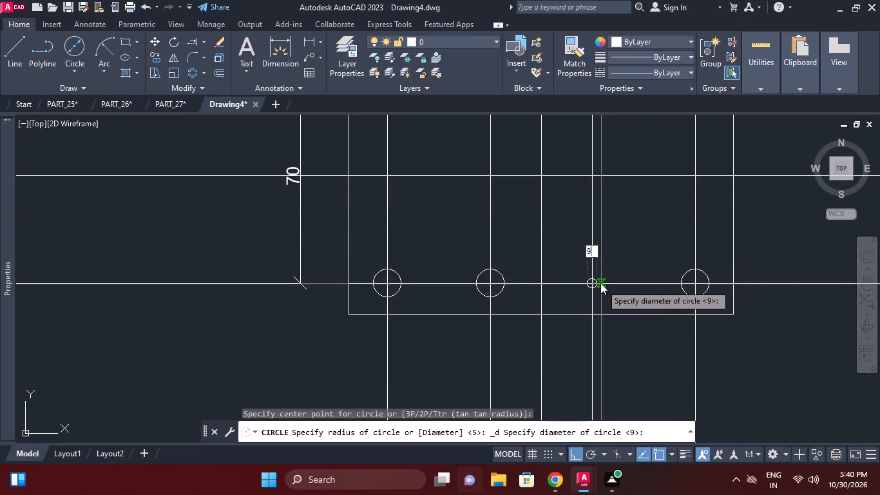
key(Return)
Erase the four vertical construction lines running through the 9 mm holes, keeping the plate's vertical centre line.
middle_drag(638, 235, 621, 253)
scroll(636, 236, down, 1)
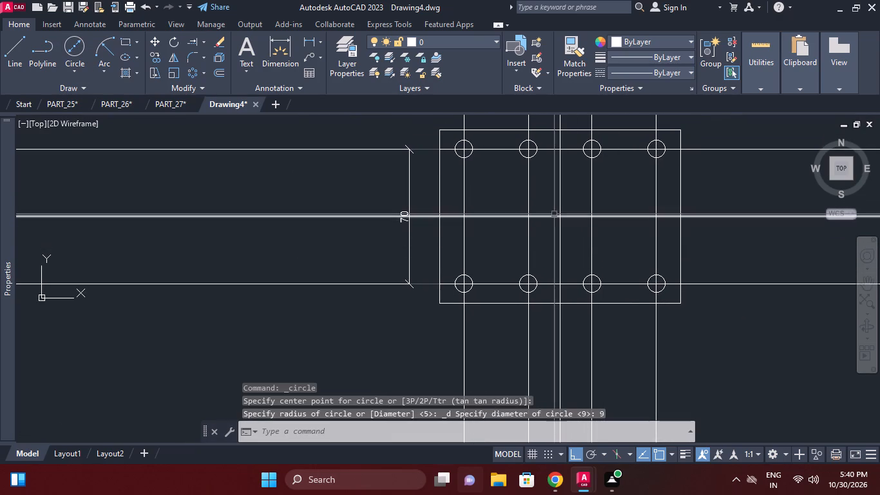
middle_drag(574, 267, 589, 140)
click(709, 258)
click(595, 223)
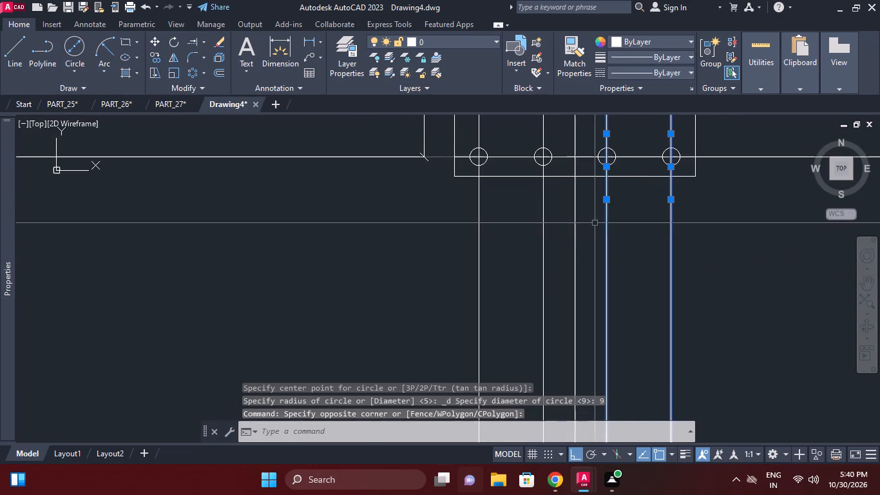
click(553, 222)
click(340, 226)
right_click(340, 226)
click(378, 231)
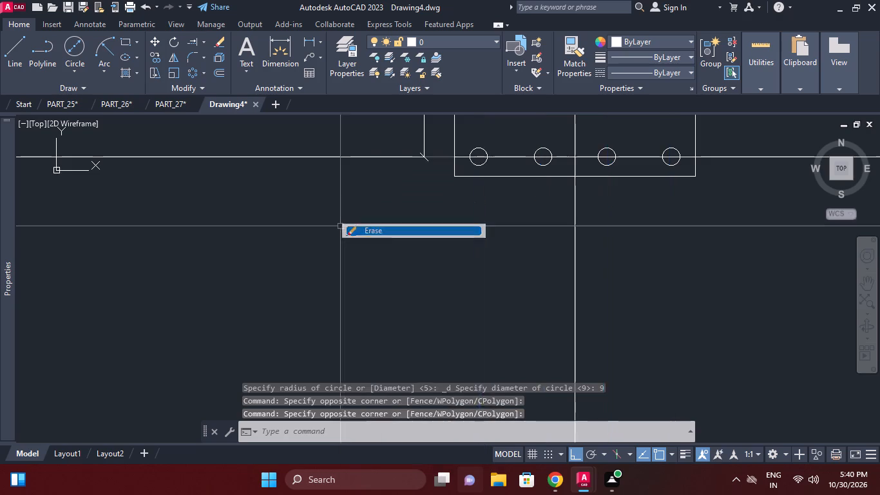
Erase the 70 mm vertical dimension beside the plate's left edge.
middle_drag(536, 266, 524, 323)
scroll(524, 323, down, 1)
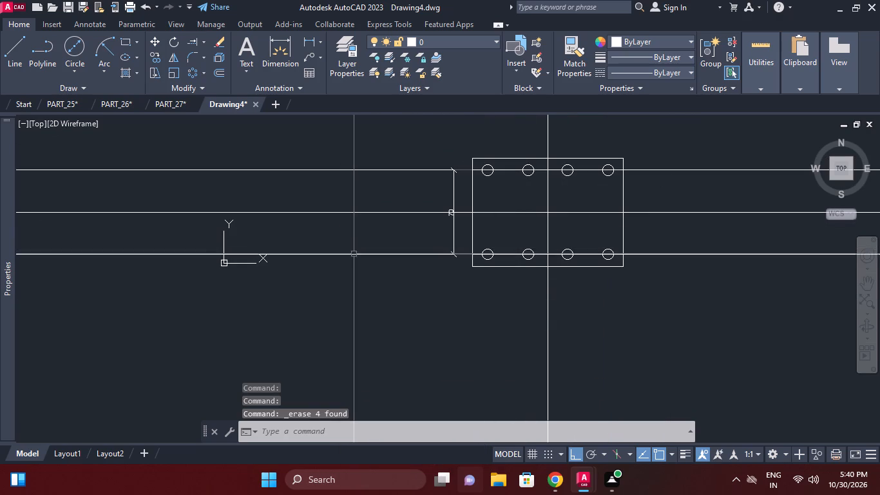
click(454, 226)
right_click(423, 225)
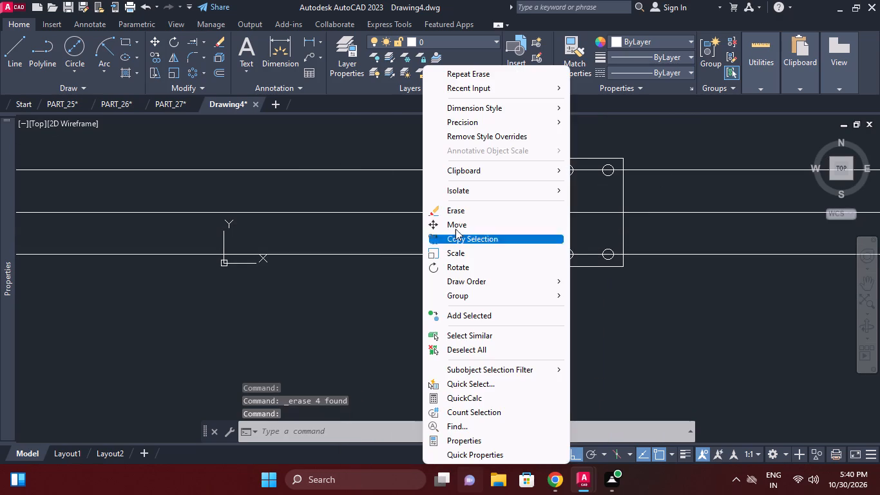
click(457, 213)
Offset the plate's vertical centre construction line by 65/2 mm to both the left and right sides.
middle_drag(412, 255, 350, 261)
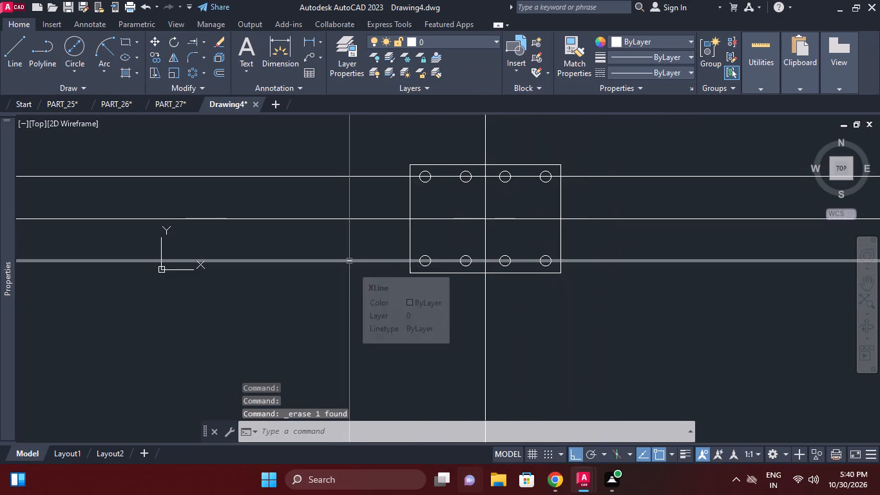
text(o)
key(space)
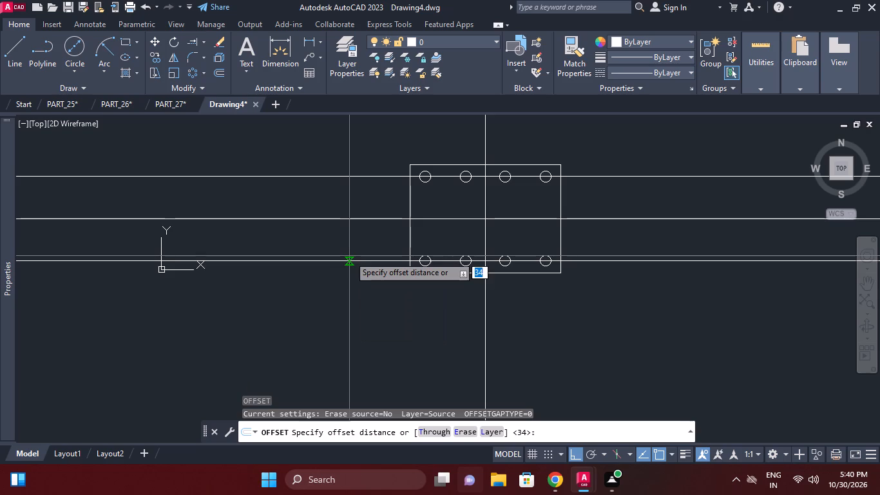
text(65/2)
key(Return)
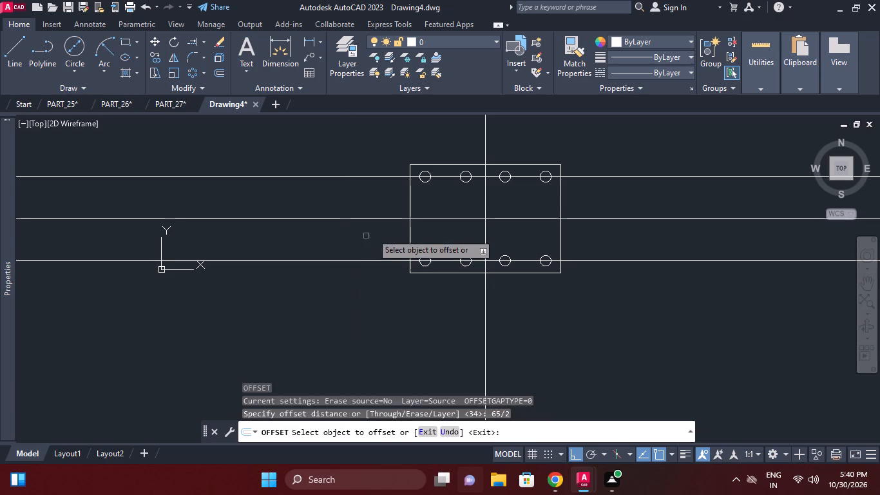
click(486, 204)
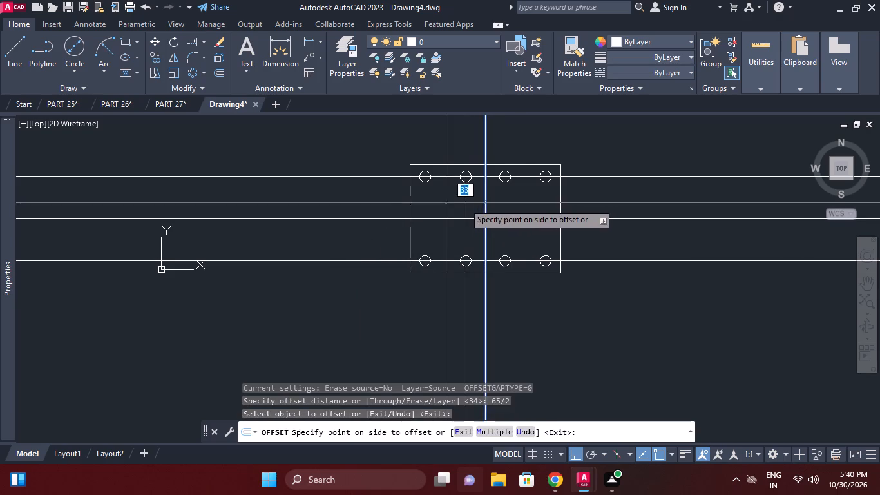
click(464, 203)
click(484, 208)
click(526, 205)
right_click(590, 209)
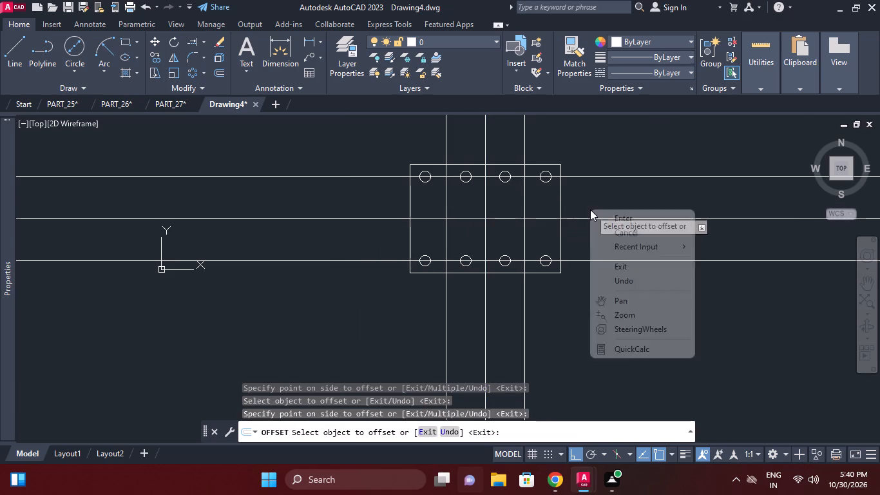
click(613, 218)
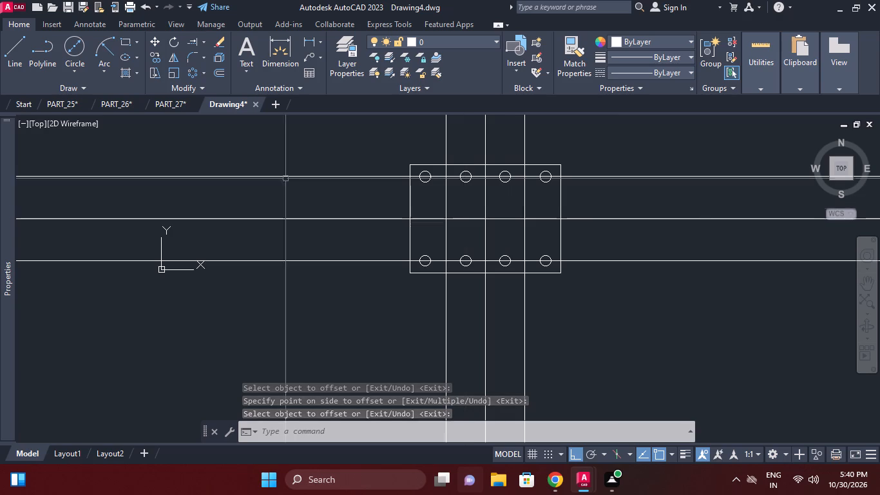
Draw a 35 mm diameter circle where the left offset line crosses the horizontal centre construction line.
click(70, 51)
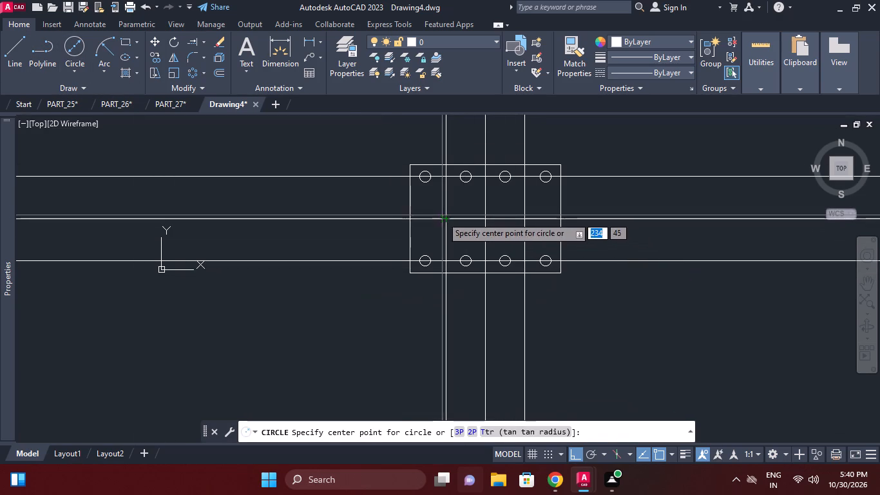
click(442, 222)
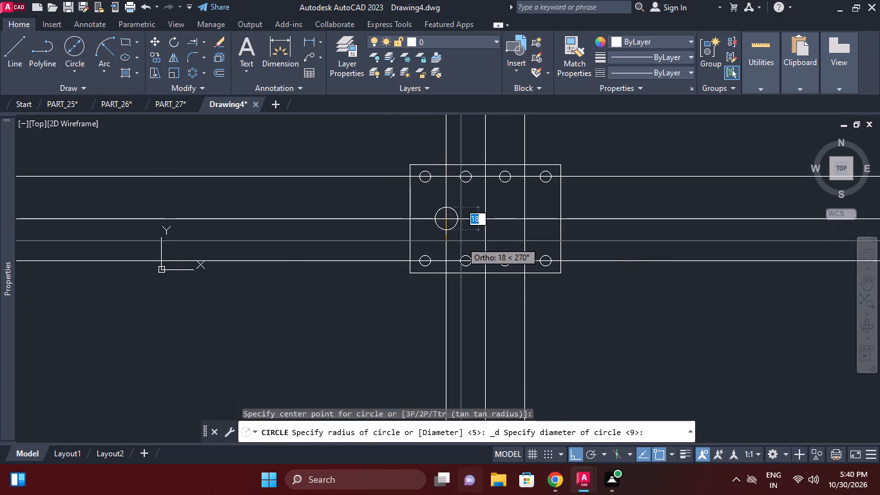
text(35)
key(Return)
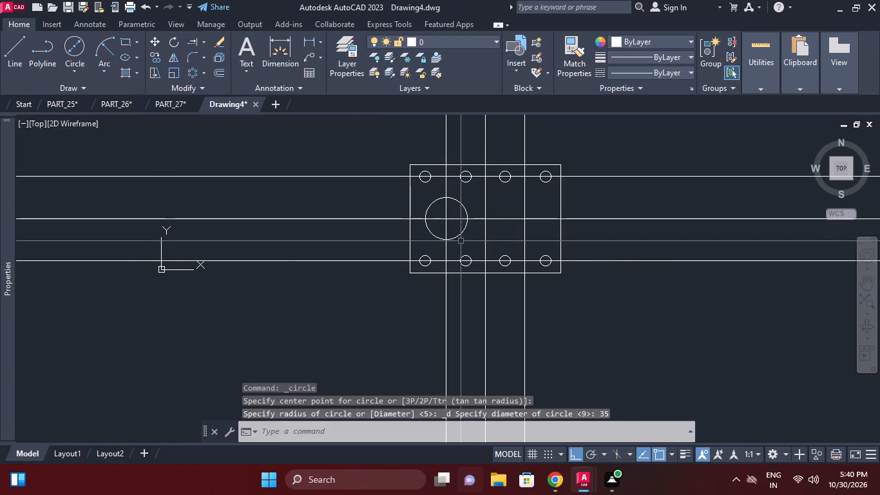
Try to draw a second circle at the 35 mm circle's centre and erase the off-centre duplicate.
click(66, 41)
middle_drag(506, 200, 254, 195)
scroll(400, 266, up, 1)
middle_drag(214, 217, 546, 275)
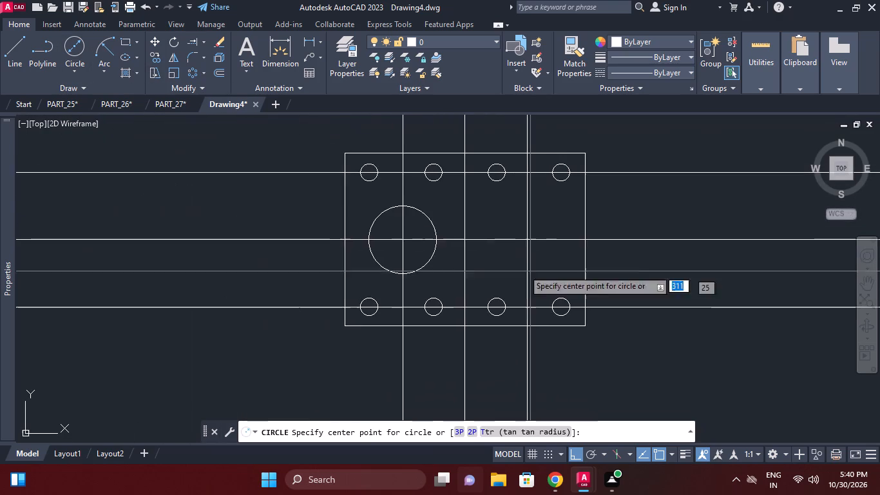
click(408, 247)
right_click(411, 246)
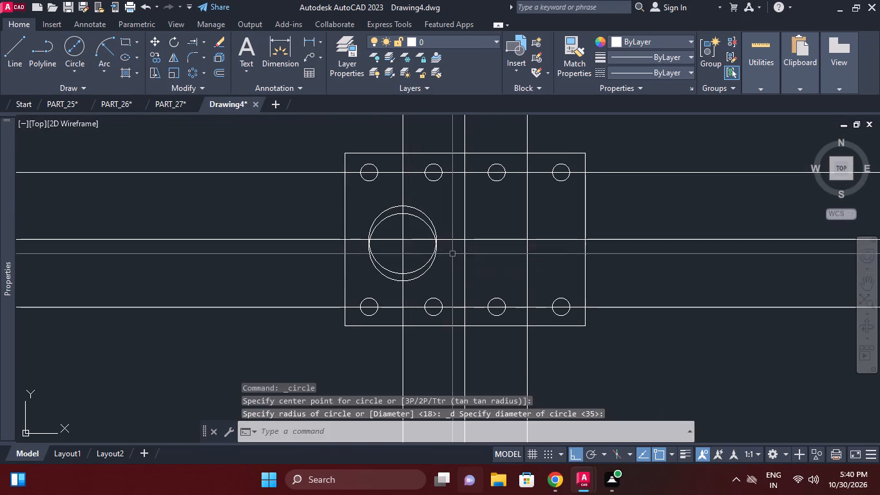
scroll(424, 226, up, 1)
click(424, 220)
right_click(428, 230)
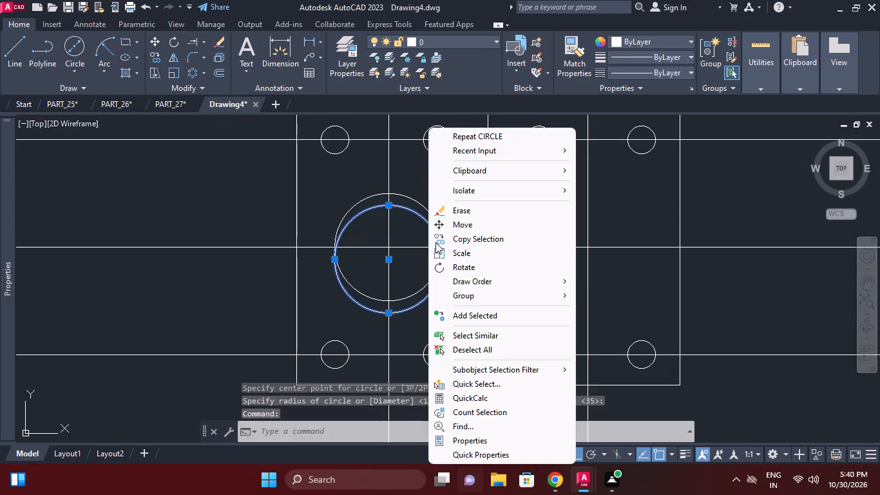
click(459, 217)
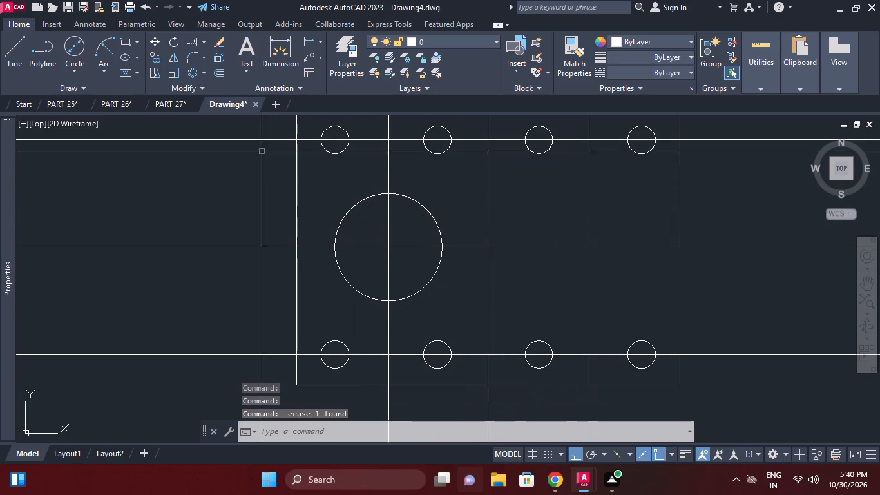
Draw a 43 mm diameter circle concentric with the 35 mm circle at the left offset line.
click(73, 55)
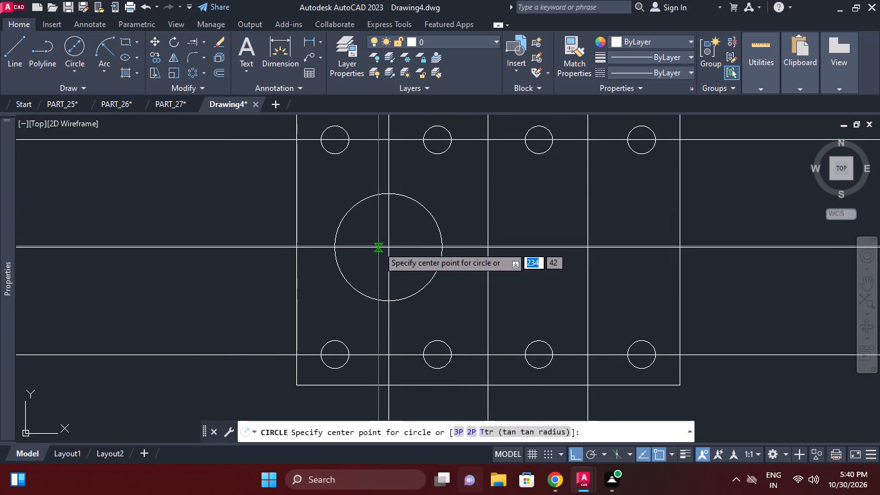
click(392, 247)
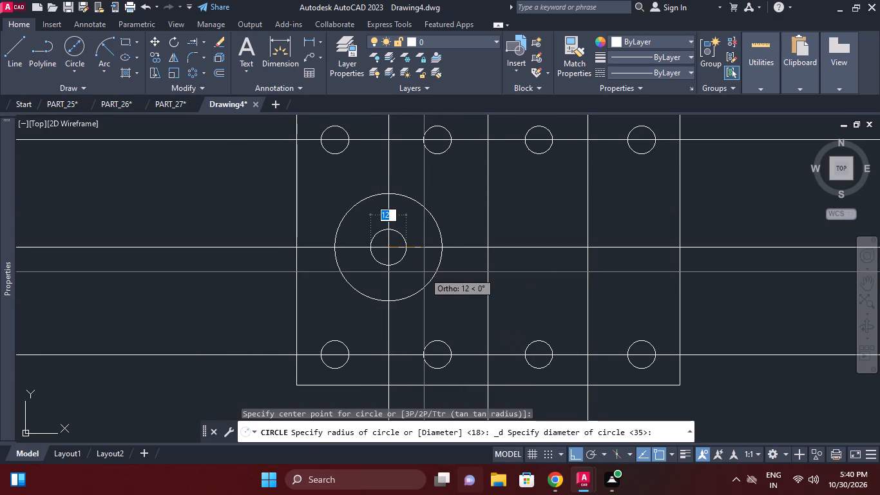
key(4)
key(3)
key(Return)
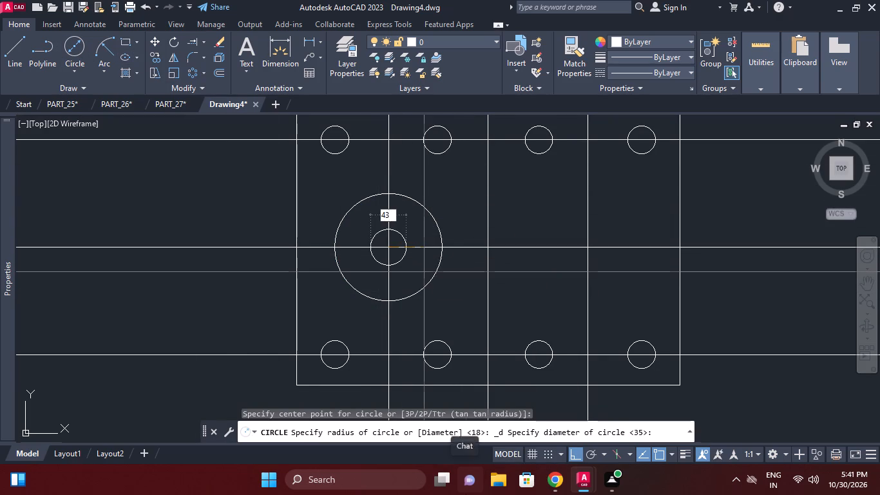
Draw a 50 mm diameter circle concentric with the 35 mm and 43 mm circles on the plate's left offset line.
right_click(526, 232)
click(543, 218)
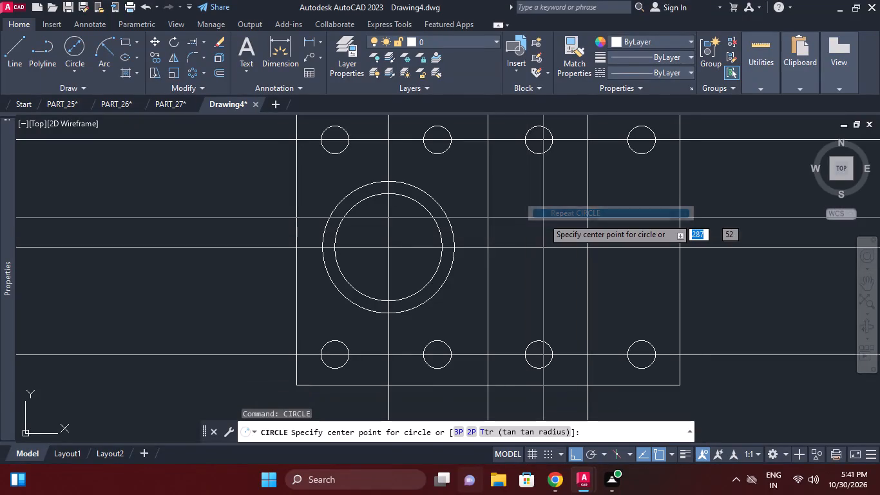
click(390, 249)
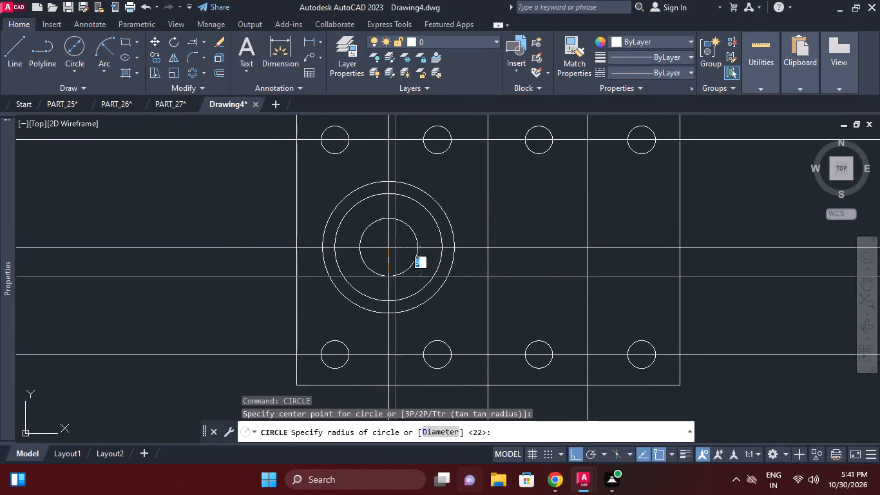
click(439, 434)
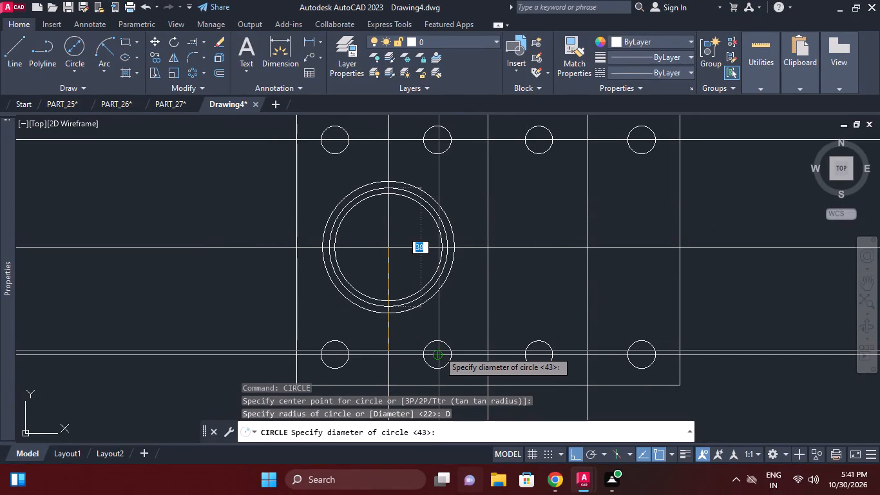
text(50)
key(Return)
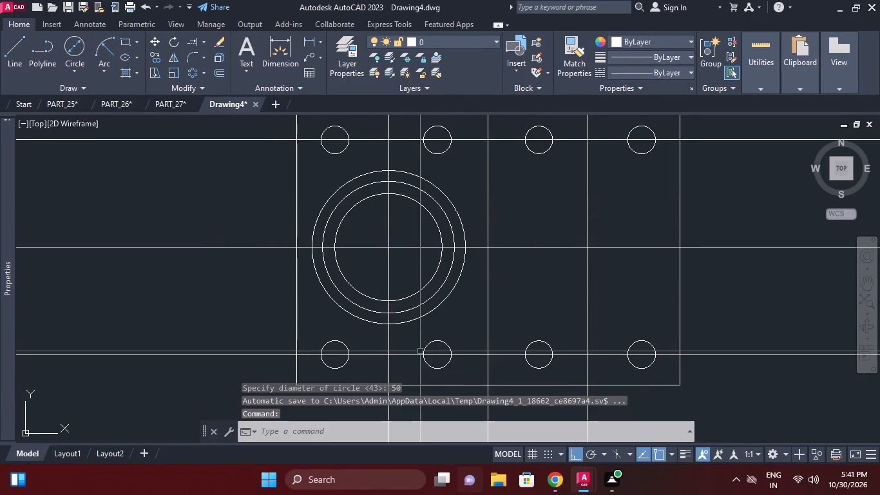
Draw a 50 mm diameter circle where the right offset line crosses the horizontal centre construction line.
right_click(649, 209)
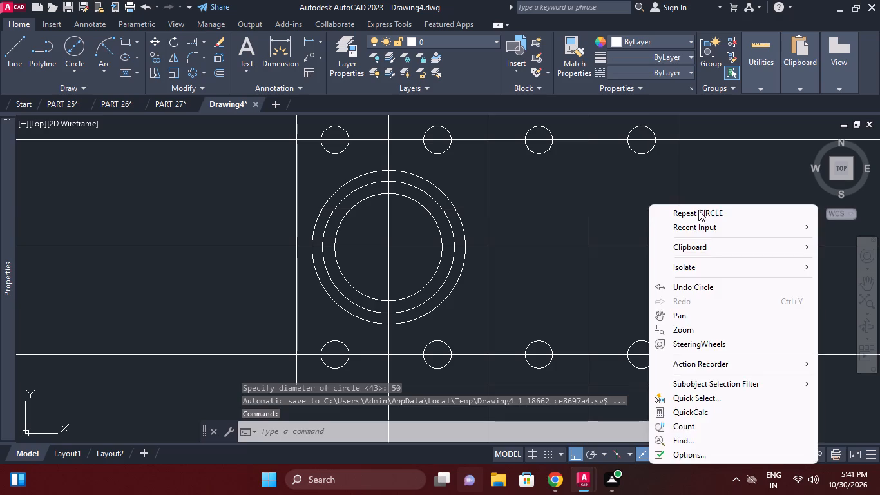
click(698, 210)
click(589, 249)
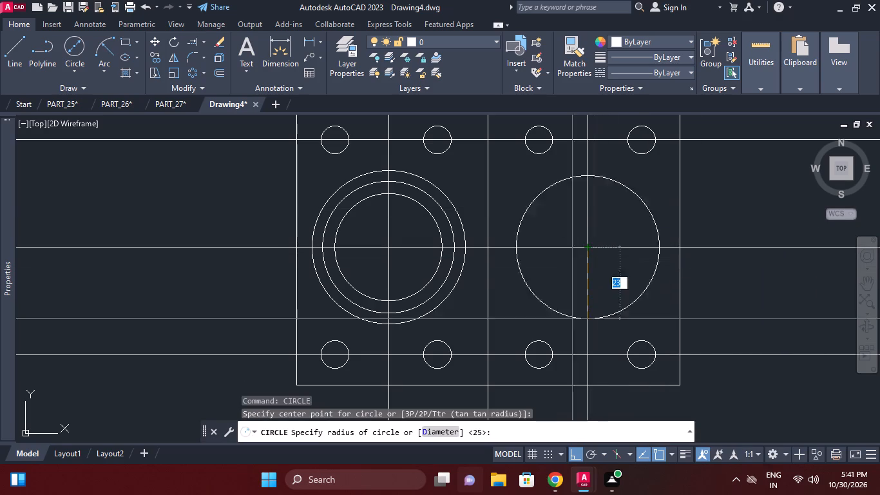
click(451, 432)
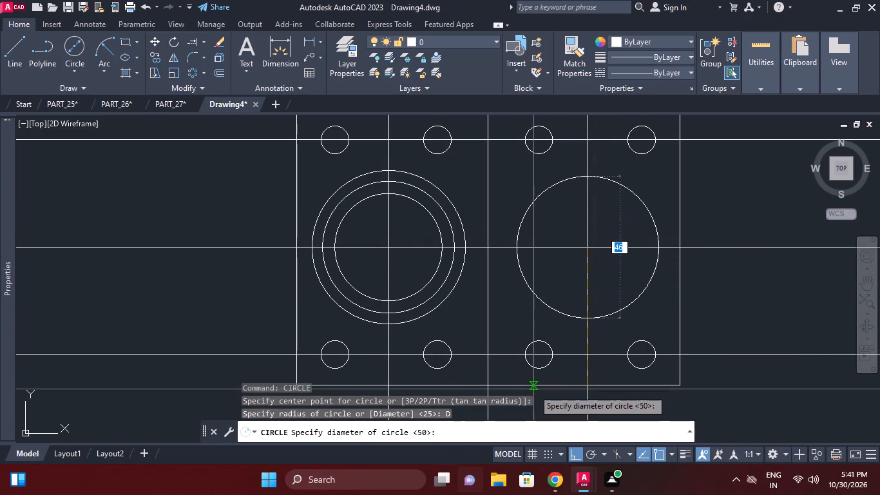
text(50)
key(Return)
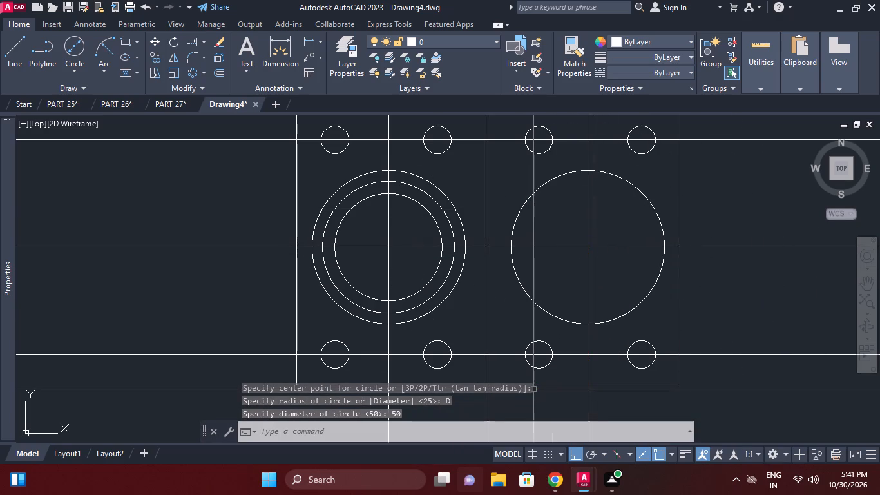
Draw a 43 mm diameter circle concentric with the 50 mm circle on the right offset line.
click(79, 46)
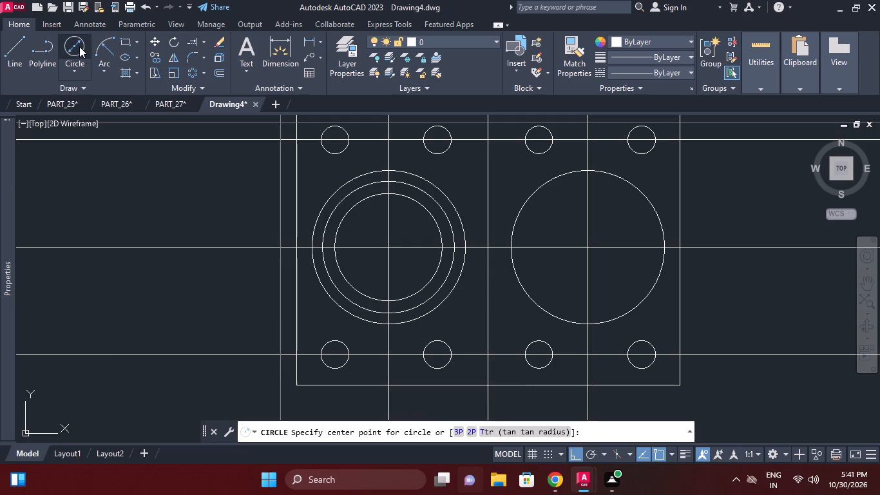
click(590, 249)
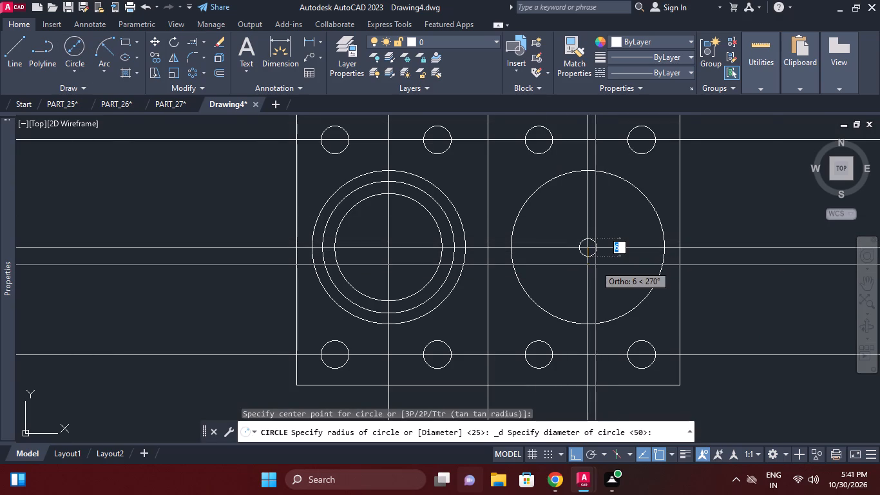
text(43)
key(Return)
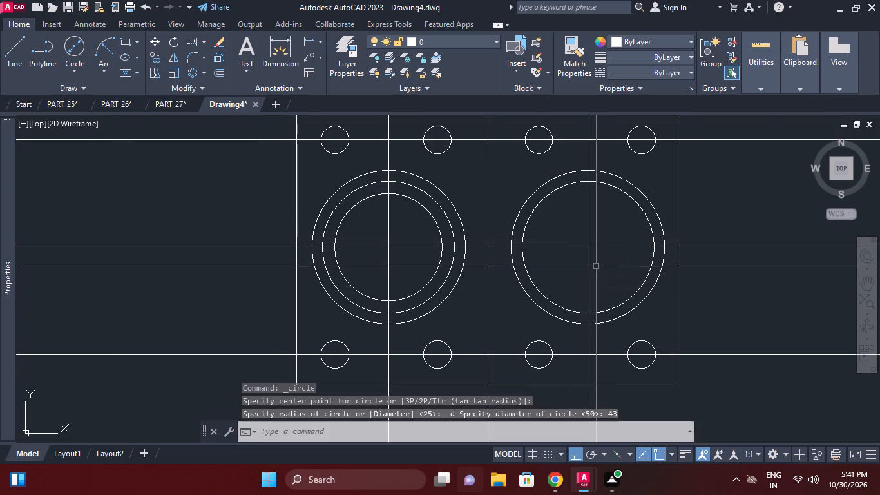
Draw a 35 mm diameter circle at the same centre as the 50 mm and 43 mm circles on the right offset line.
right_click(598, 244)
click(630, 215)
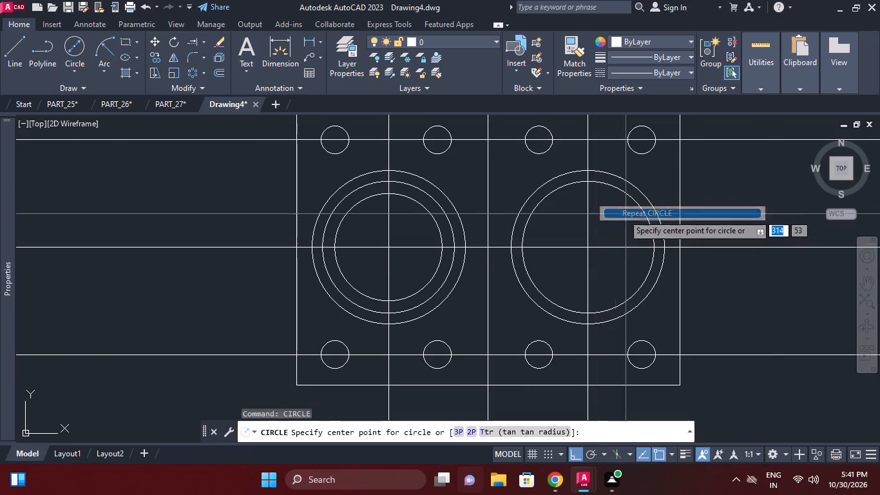
click(75, 44)
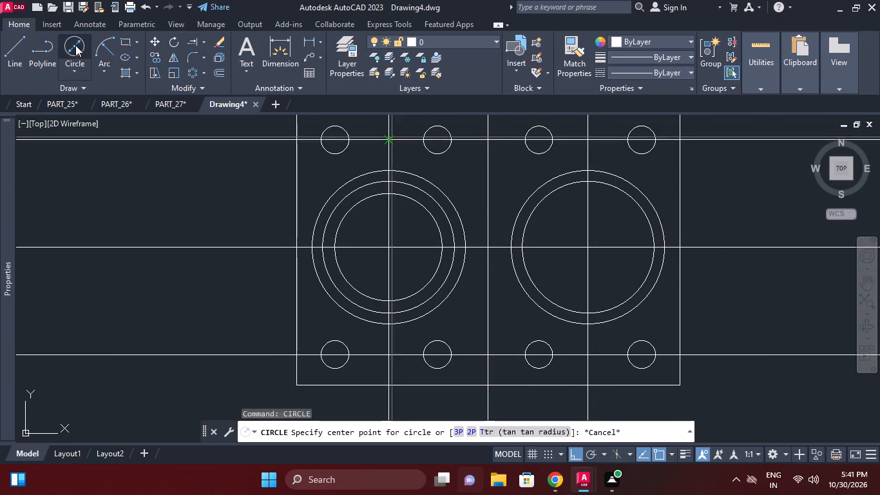
click(592, 247)
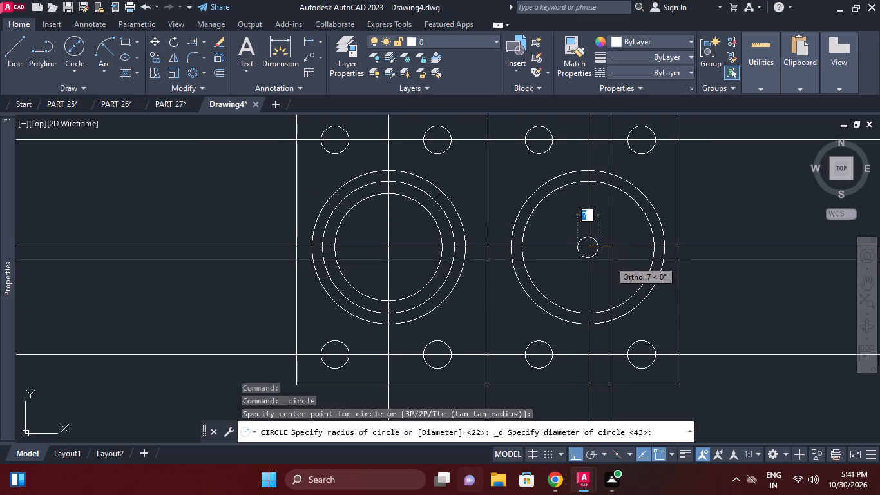
text(35)
key(Return)
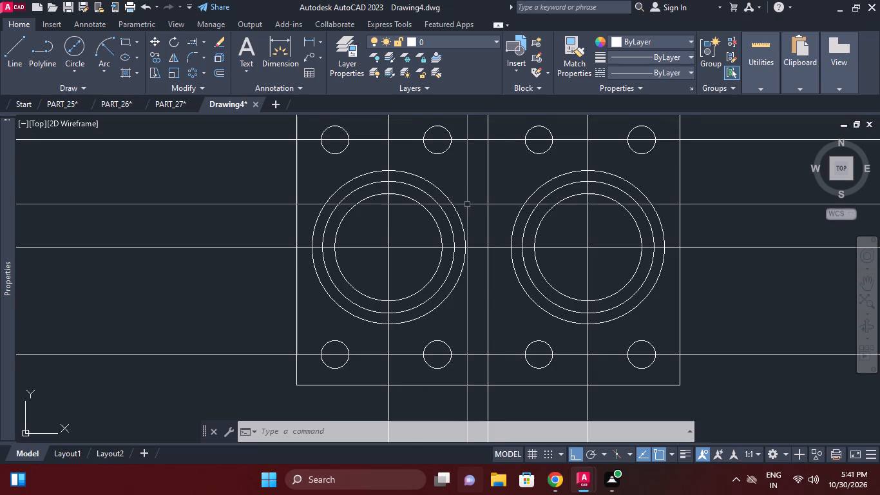
Draw a 27.5 mm radius circle around the left set of concentric circles, using their common centre.
middle_drag(468, 209, 462, 222)
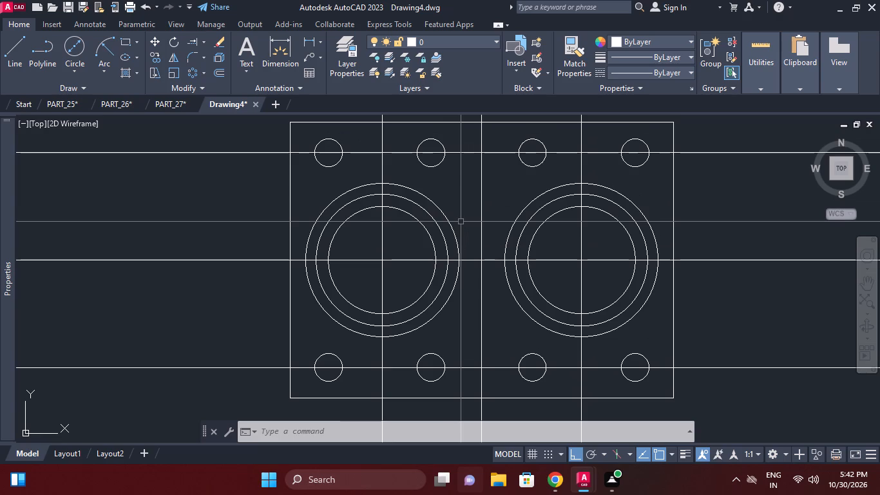
text(c)
key(space)
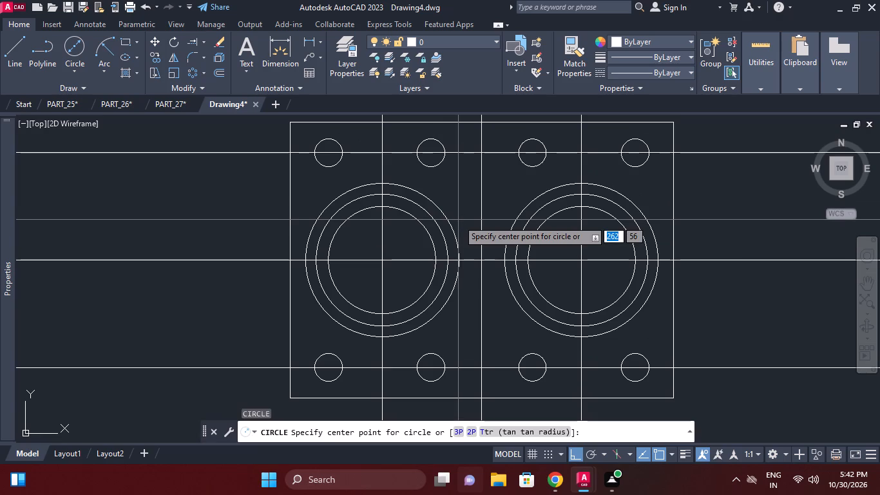
click(380, 260)
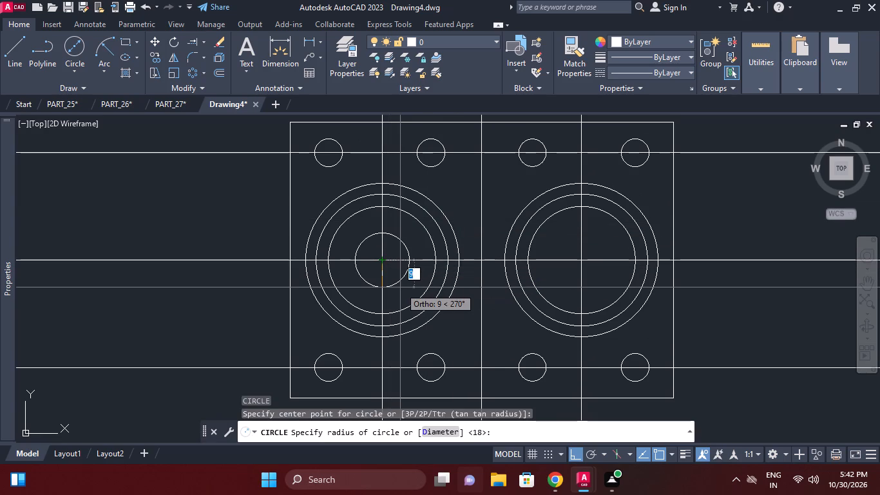
text(27.5)
key(Return)
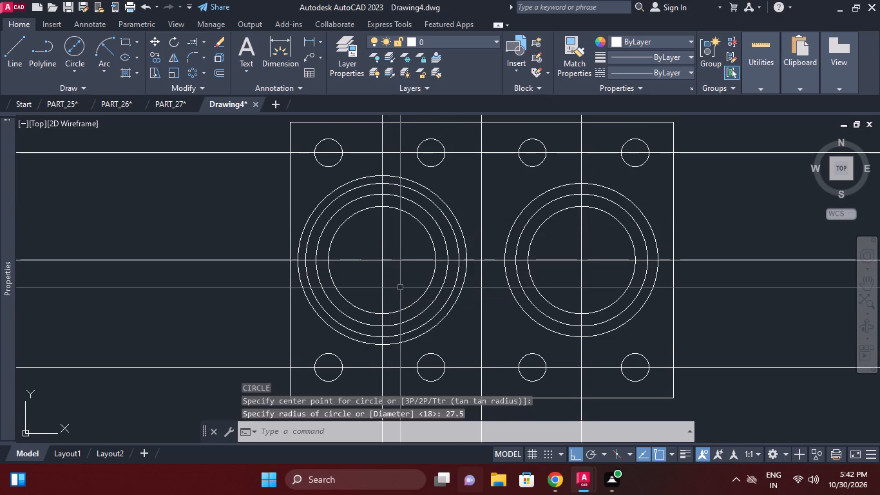
Draw a 27.5 mm radius circle around the right set of concentric circles, using their common centre.
right_click(497, 211)
click(523, 218)
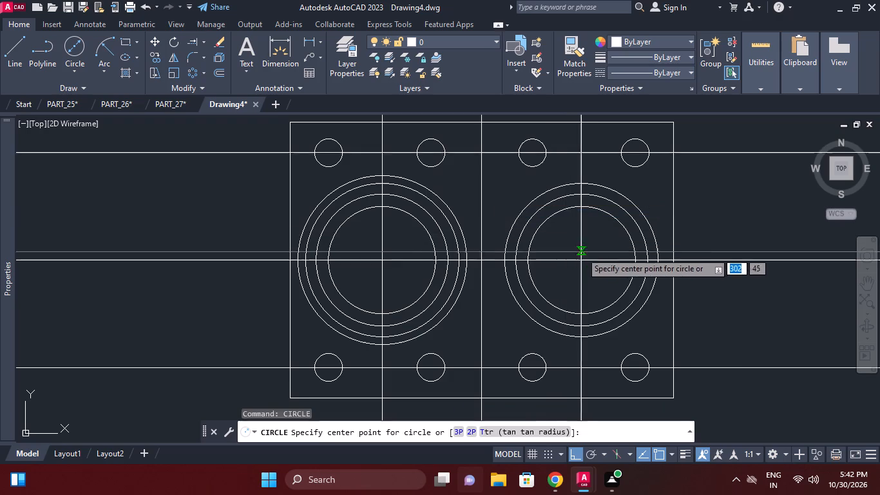
click(585, 263)
text(27.5)
key(Return)
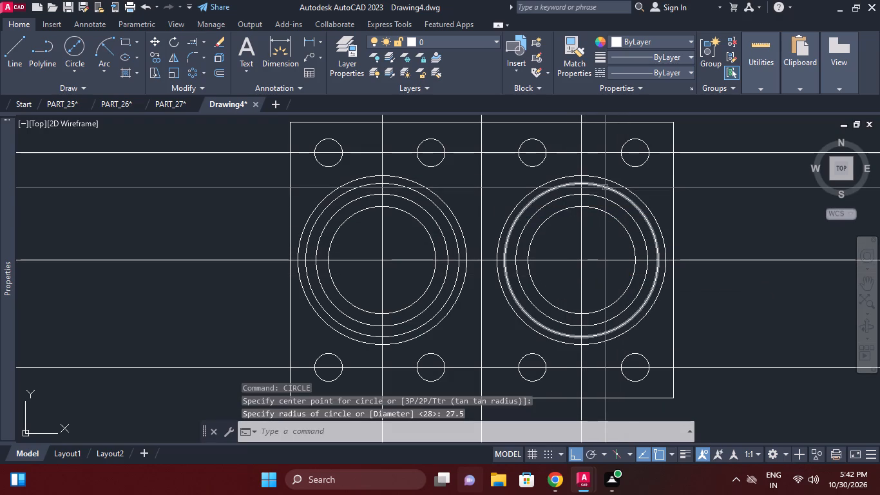
Change the three inner circles of both concentric sets to grey index colour 8 and clear the selection.
click(605, 188)
click(606, 195)
click(606, 205)
click(601, 213)
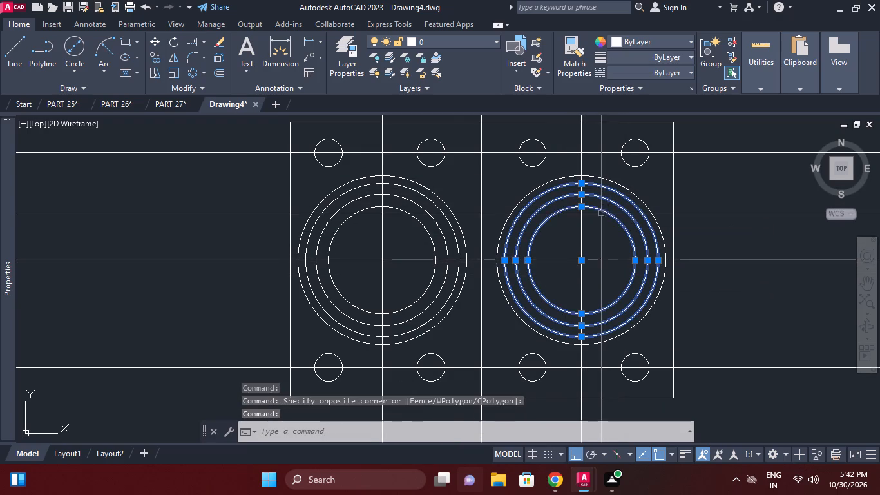
click(437, 206)
click(432, 213)
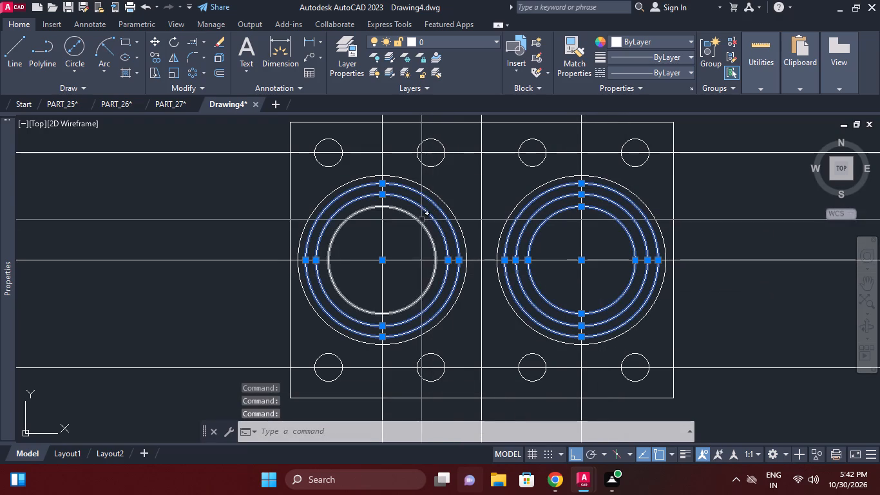
click(421, 220)
click(682, 42)
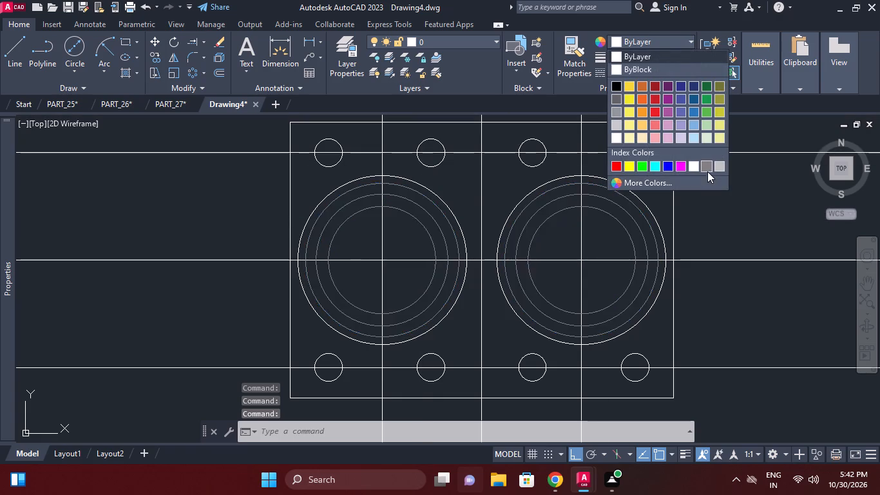
click(707, 171)
right_click(731, 230)
click(767, 351)
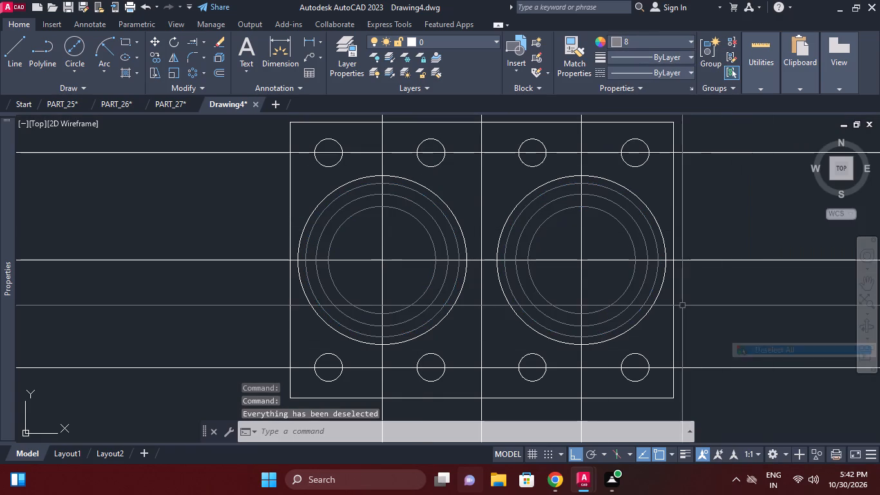
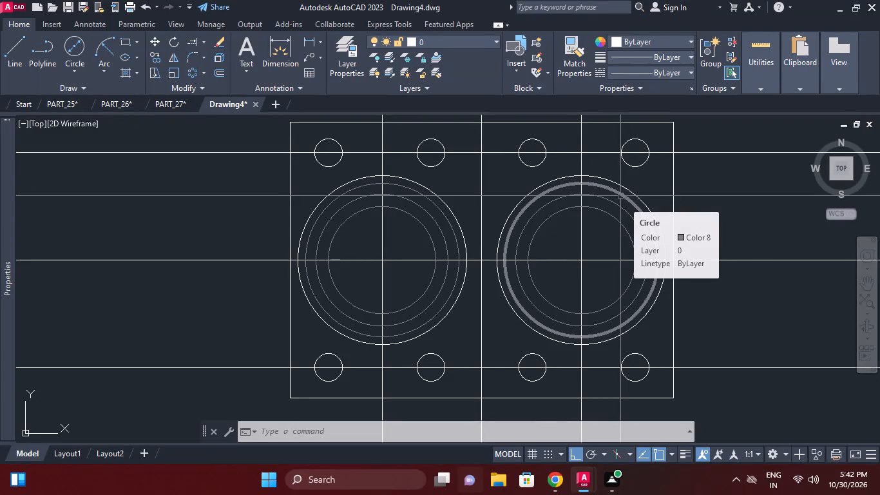
Draw a 9 mm radius circle concentric with each of the two left holes in the plate's upper row.
click(73, 69)
click(95, 90)
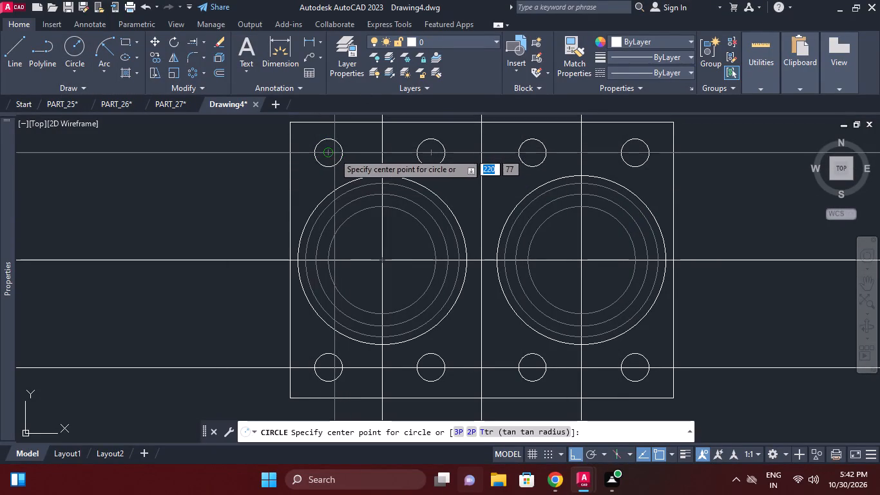
click(333, 153)
key(9)
key(Return)
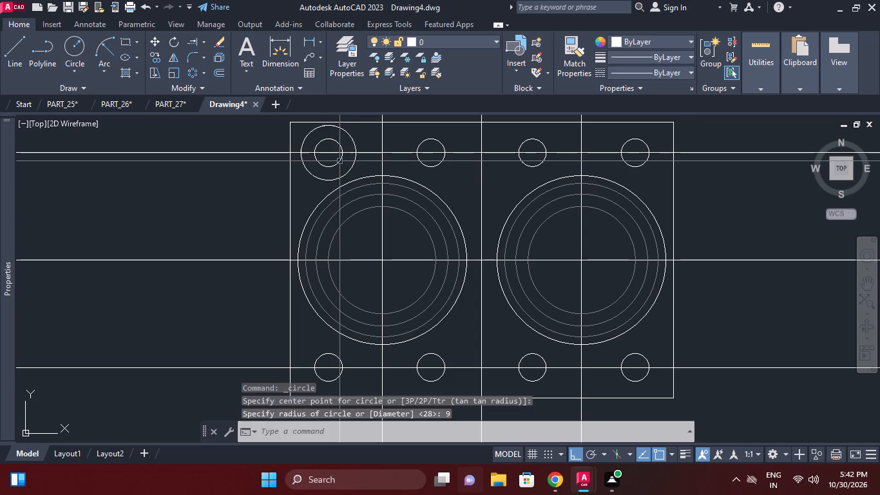
middle_drag(364, 150, 367, 168)
right_click(372, 150)
click(397, 164)
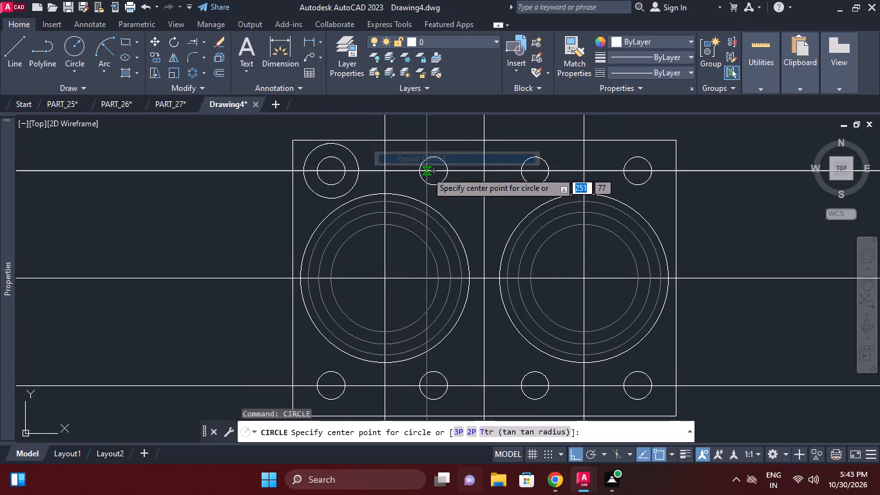
click(436, 171)
key(9)
key(Return)
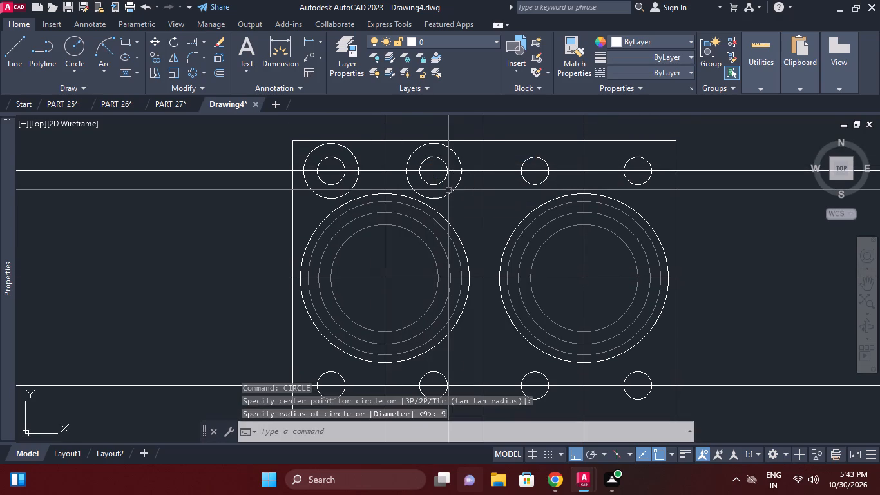
Draw a 9 mm radius circle concentric with each of the two right holes in the plate's upper row.
middle_drag(521, 191, 405, 195)
right_click(414, 155)
click(438, 166)
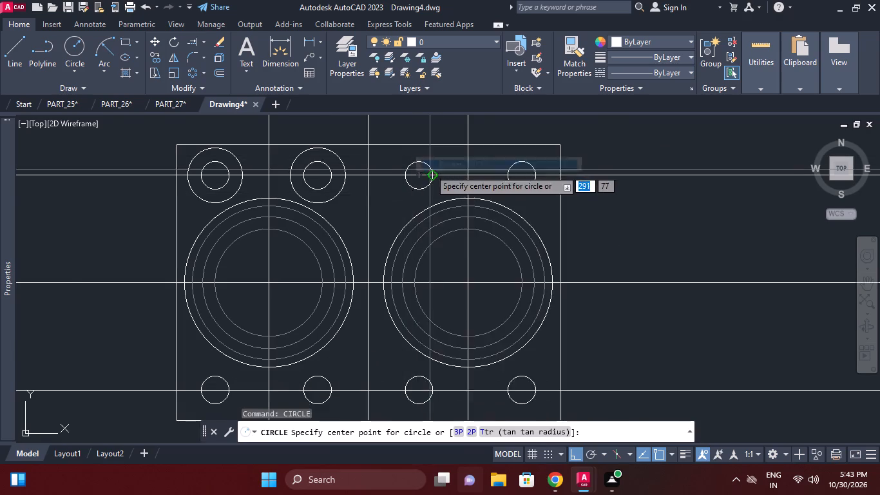
scroll(430, 170, up, 1)
click(413, 181)
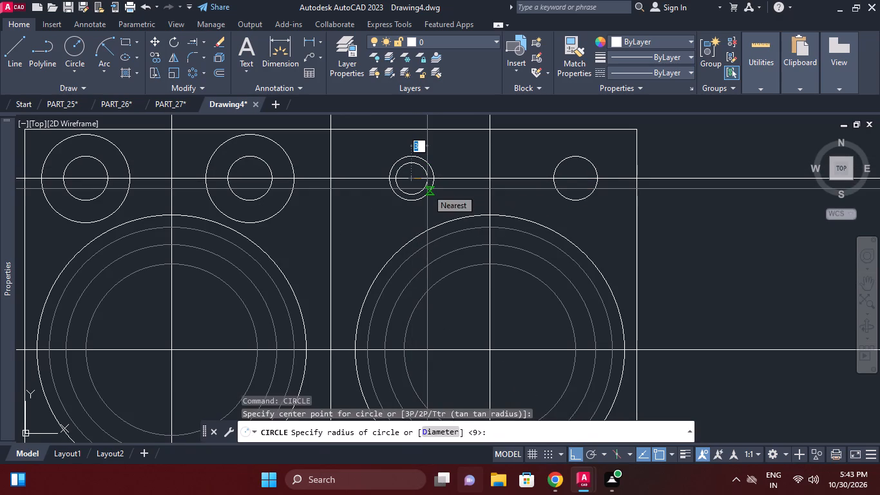
key(9)
key(Return)
middle_drag(511, 224, 501, 248)
right_click(547, 181)
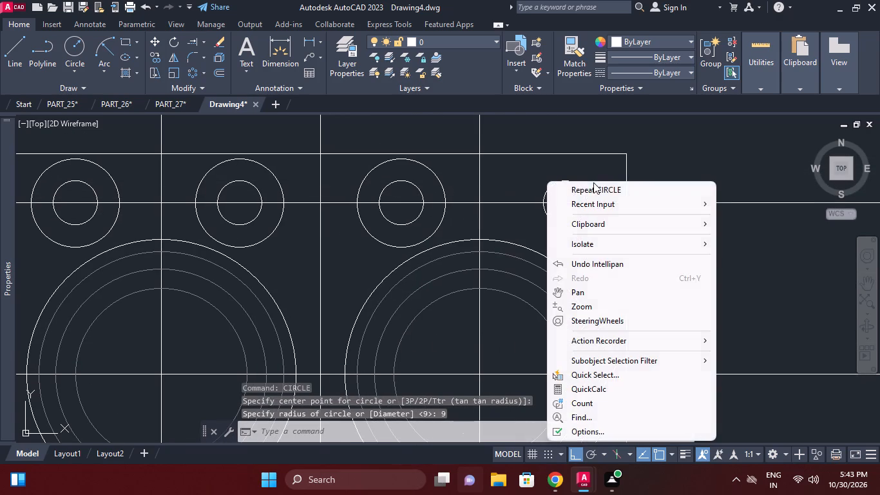
click(595, 187)
click(559, 199)
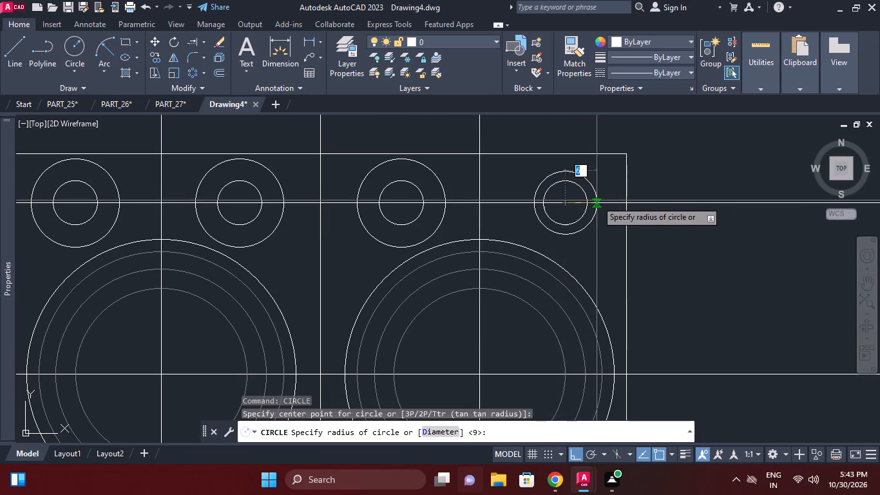
key(9)
key(Return)
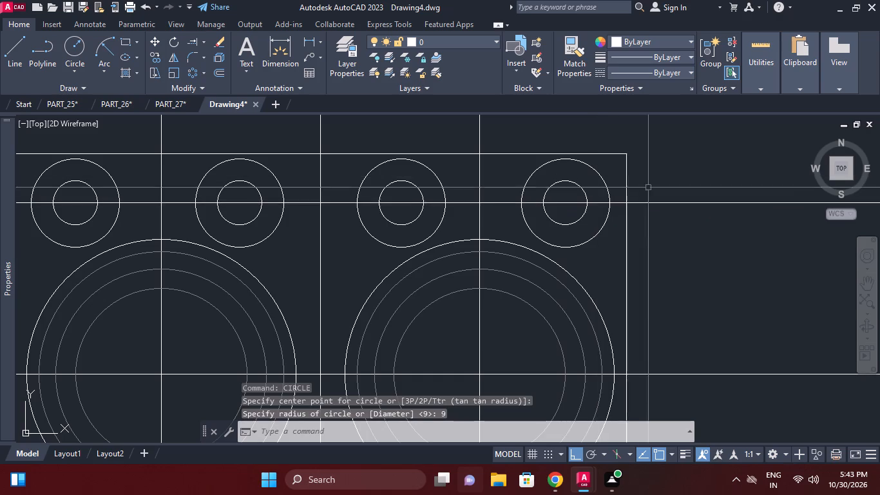
Draw a 9 mm radius circle concentric with each of the two right holes in the plate's lower row.
middle_drag(676, 229, 669, 174)
right_click(676, 181)
click(716, 196)
middle_drag(707, 254, 714, 102)
middle_drag(644, 283, 649, 223)
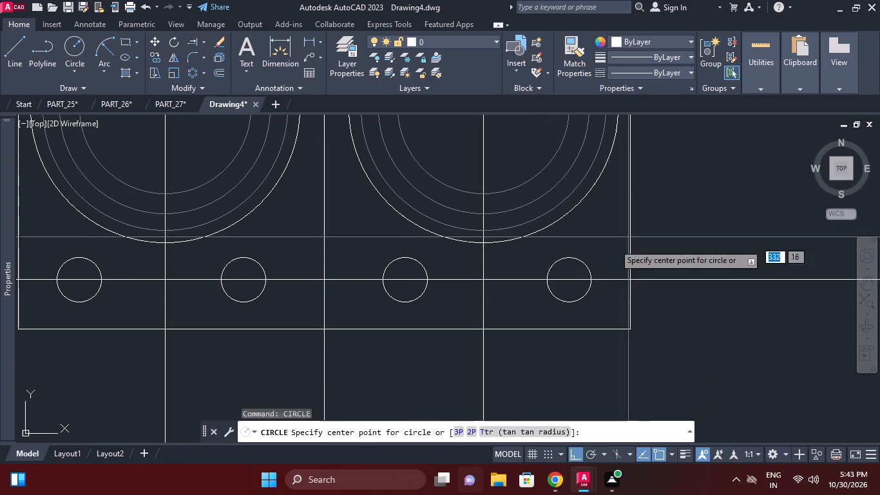
click(569, 280)
key(9)
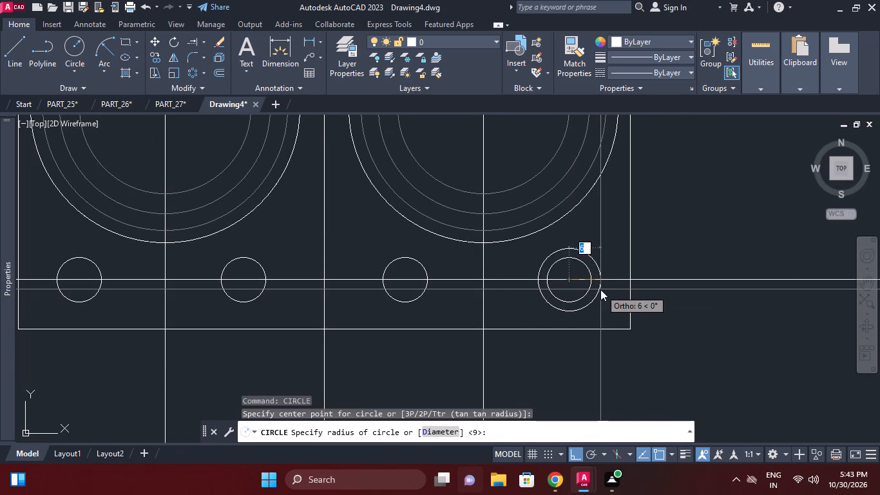
key(Return)
right_click(633, 269)
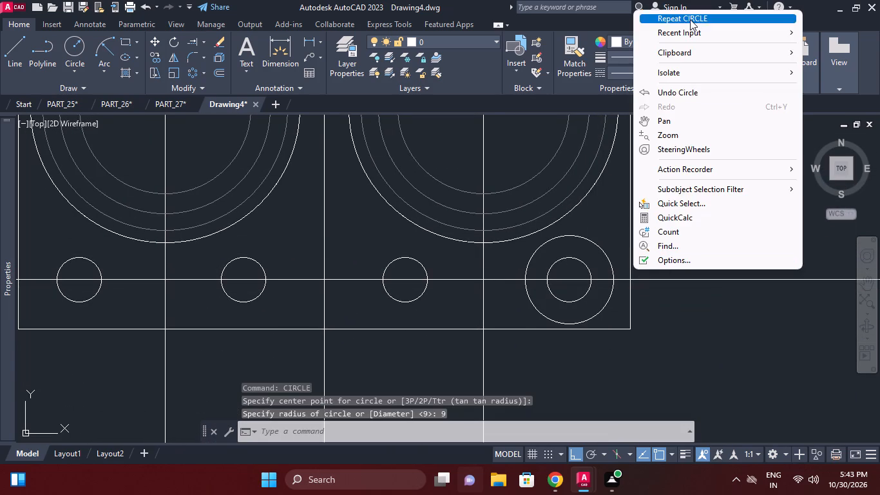
click(690, 19)
click(409, 277)
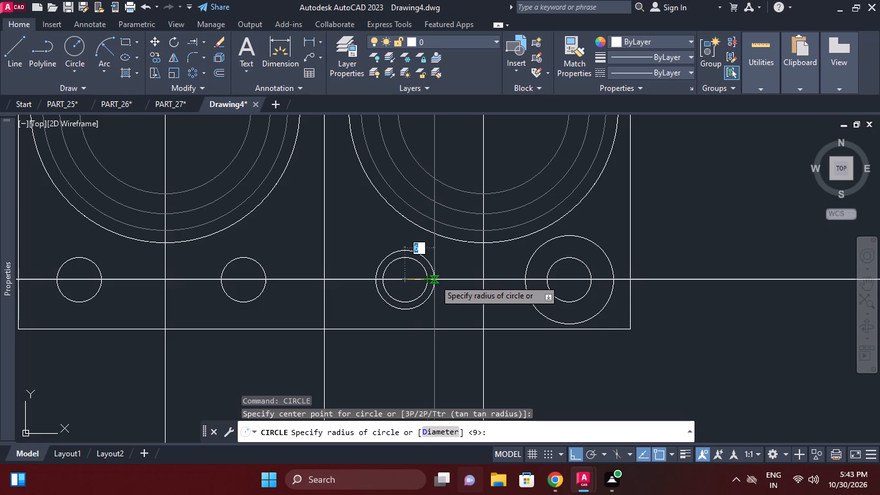
key(9)
key(Return)
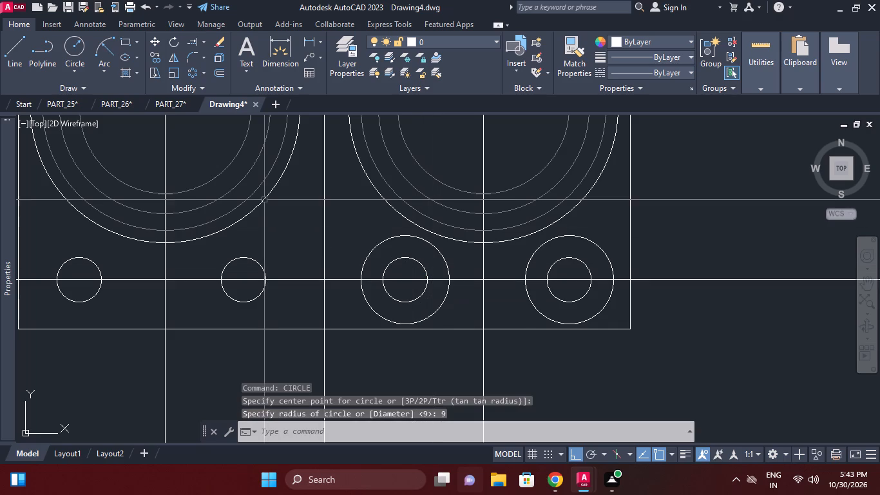
Draw a 9 mm radius circle concentric with each of the two left holes in the plate's lower row.
right_click(270, 218)
click(294, 218)
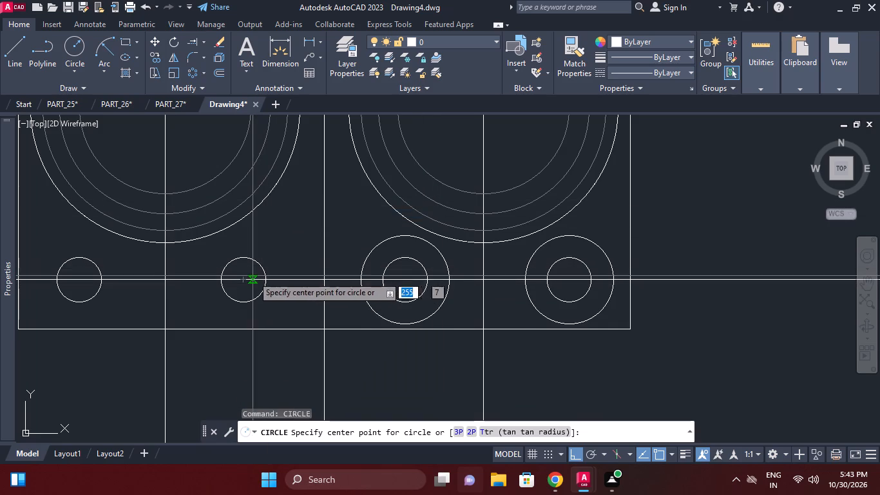
click(247, 279)
key(9)
key(Return)
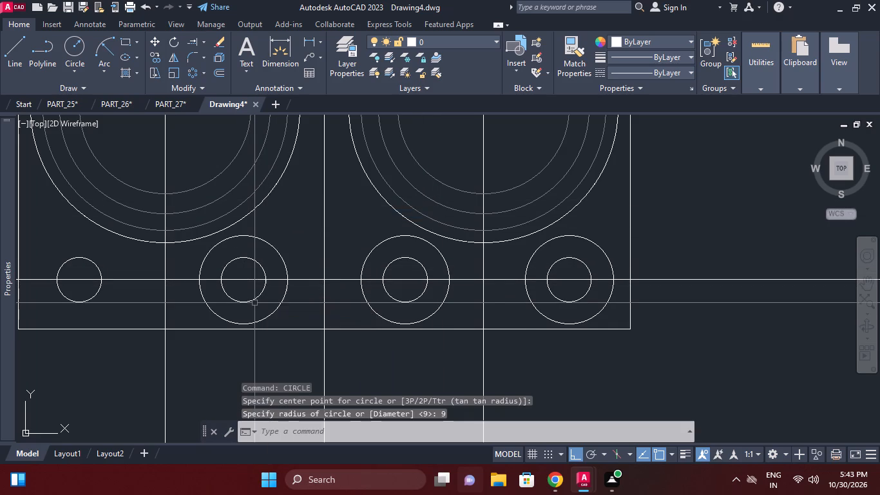
scroll(349, 289, down, 1)
middle_drag(452, 318, 504, 335)
right_click(162, 256)
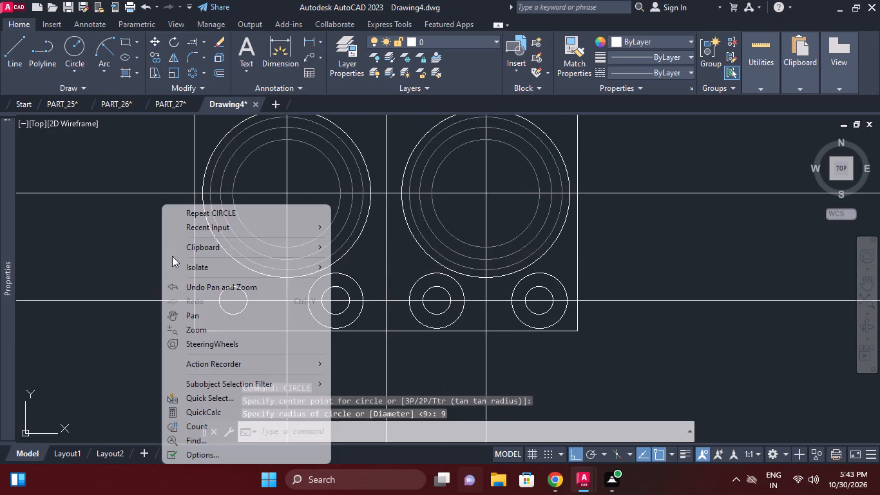
click(192, 214)
click(231, 300)
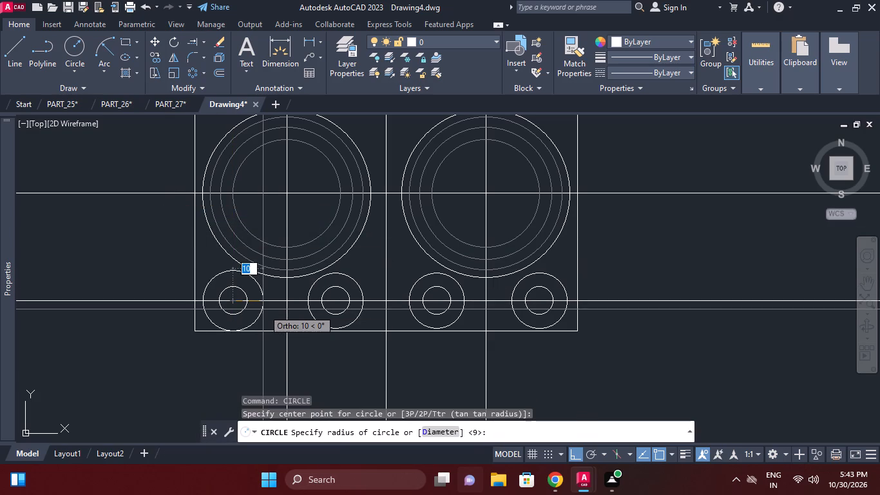
key(9)
key(Return)
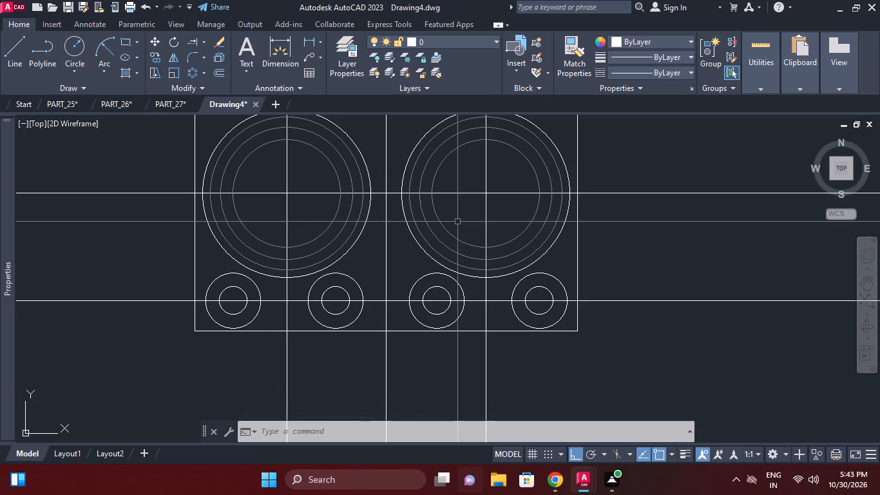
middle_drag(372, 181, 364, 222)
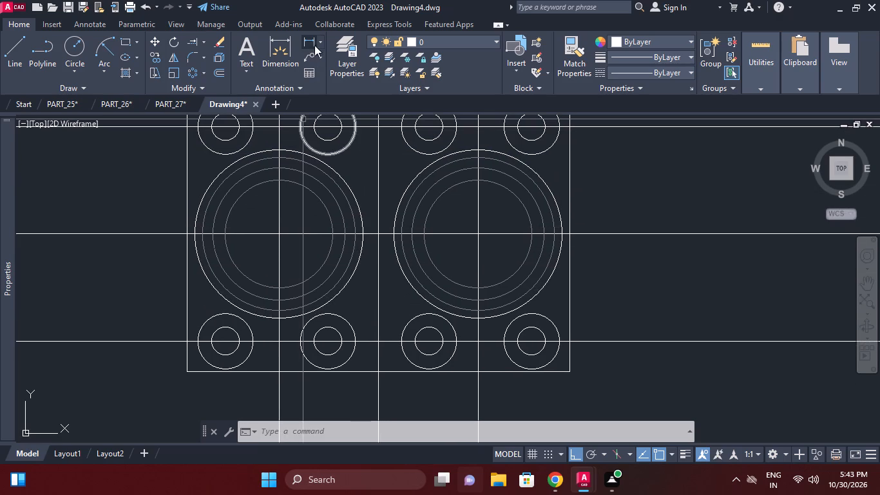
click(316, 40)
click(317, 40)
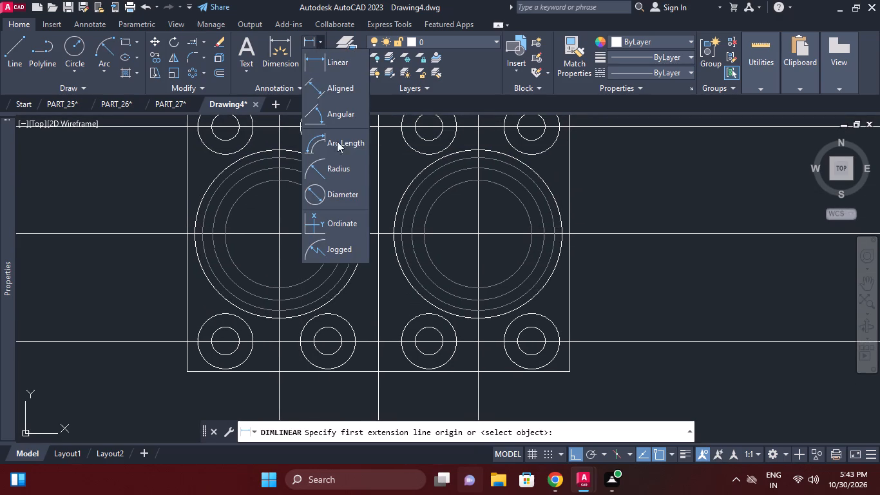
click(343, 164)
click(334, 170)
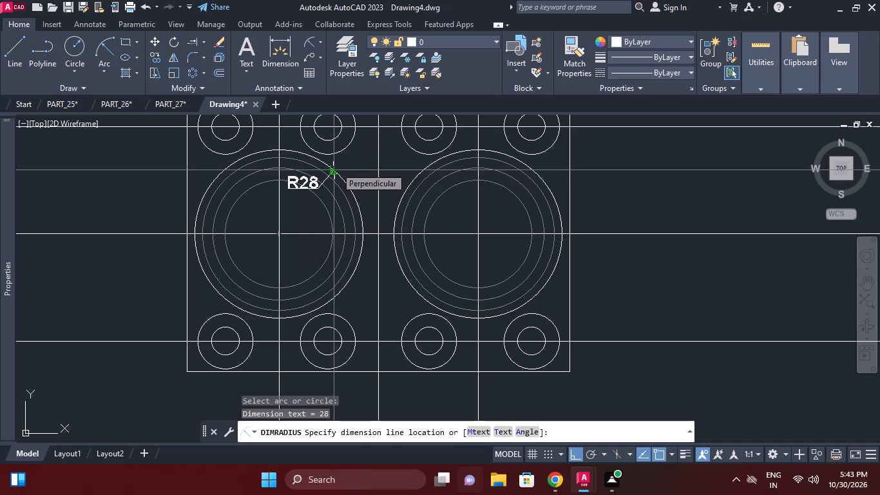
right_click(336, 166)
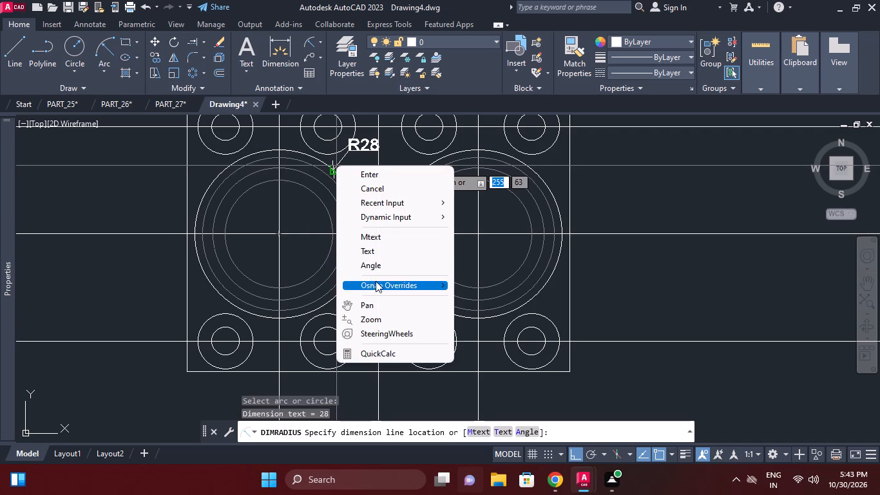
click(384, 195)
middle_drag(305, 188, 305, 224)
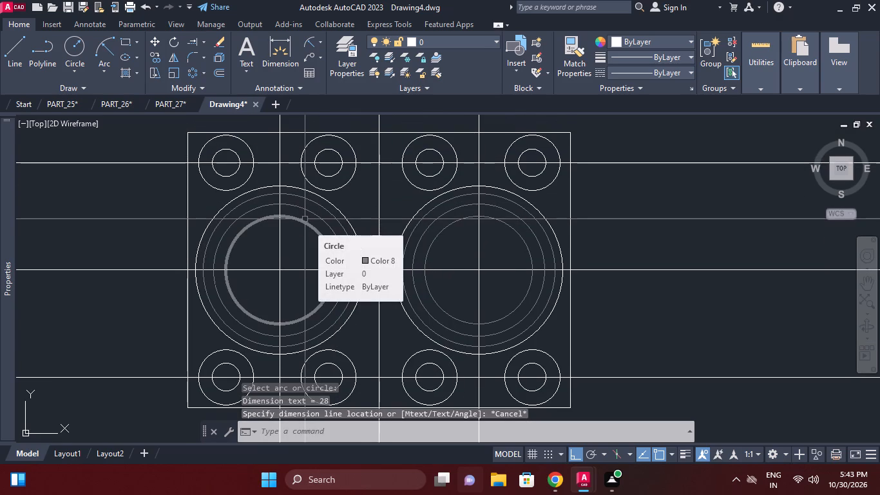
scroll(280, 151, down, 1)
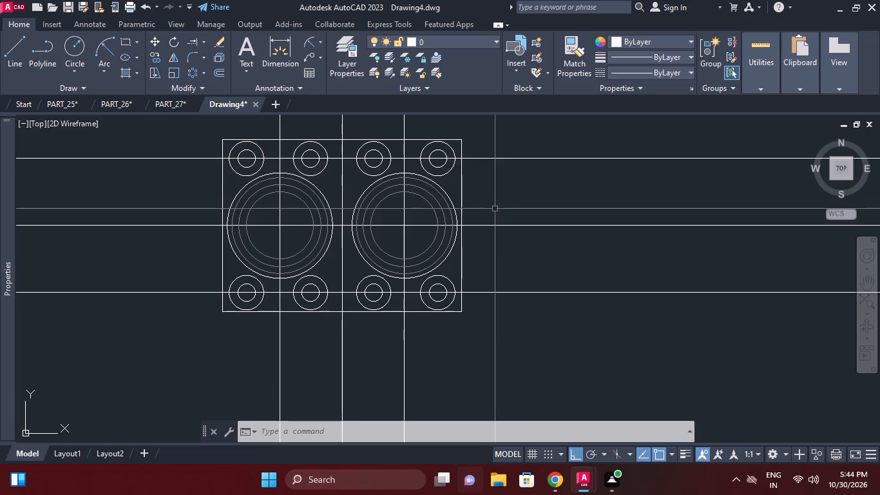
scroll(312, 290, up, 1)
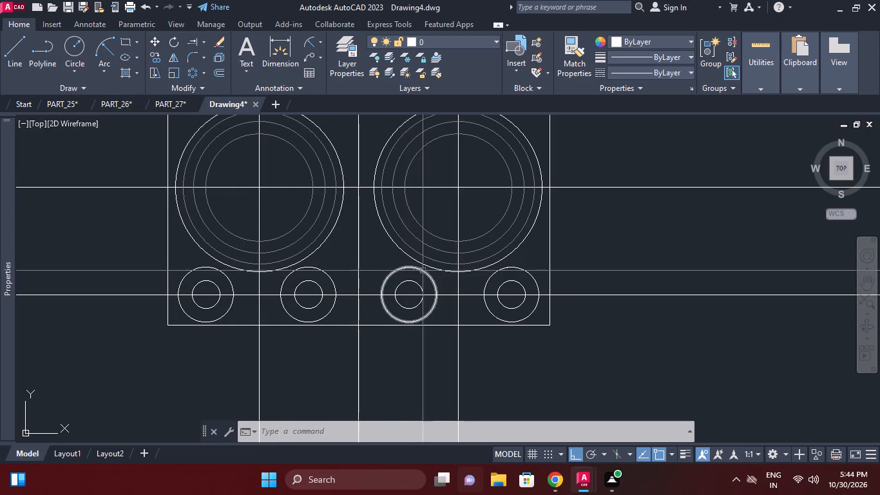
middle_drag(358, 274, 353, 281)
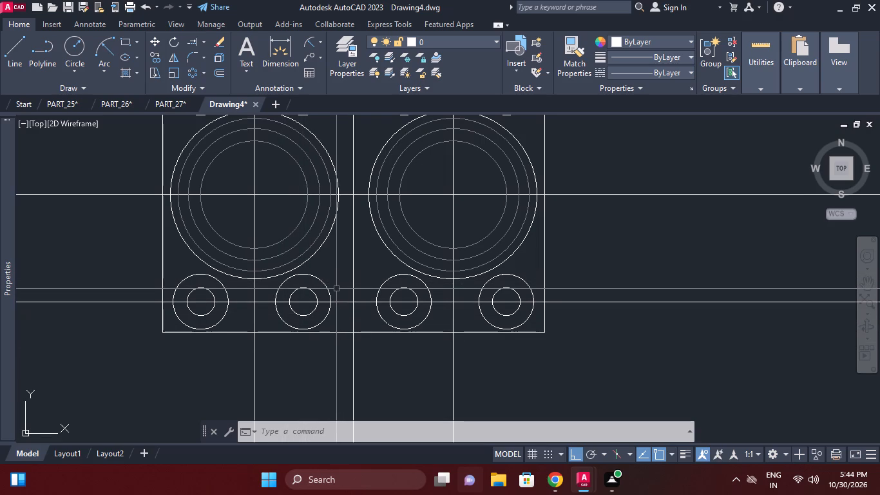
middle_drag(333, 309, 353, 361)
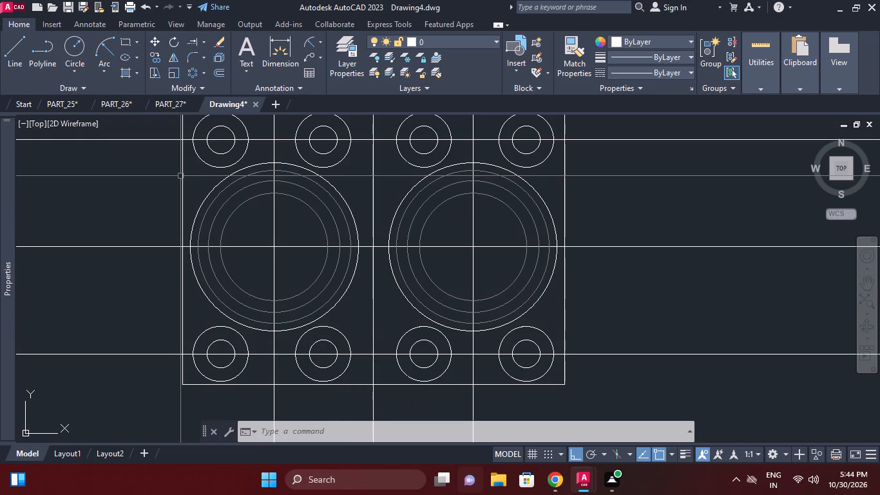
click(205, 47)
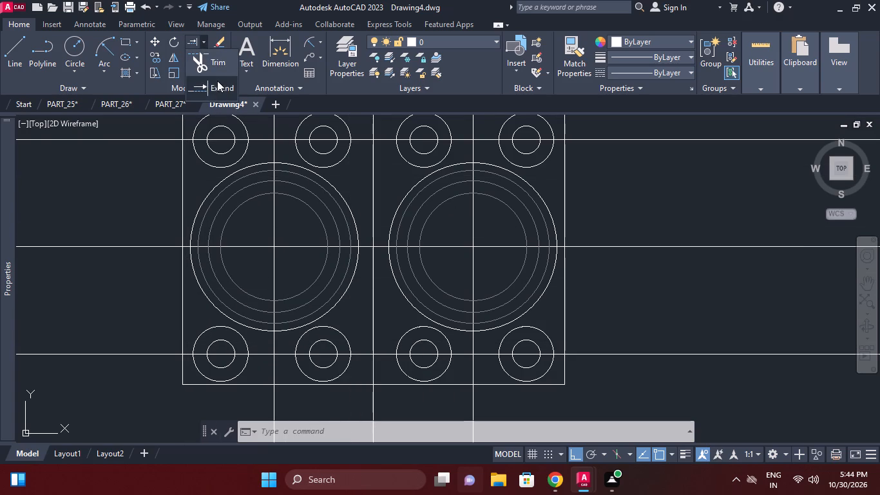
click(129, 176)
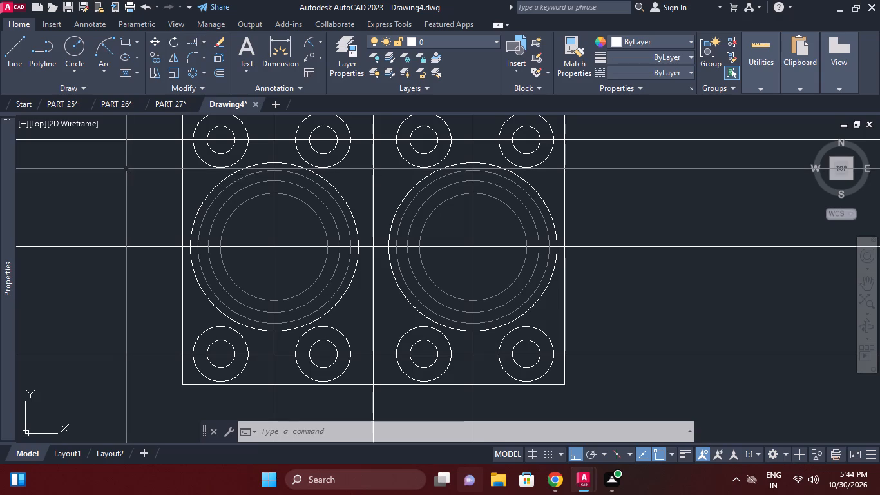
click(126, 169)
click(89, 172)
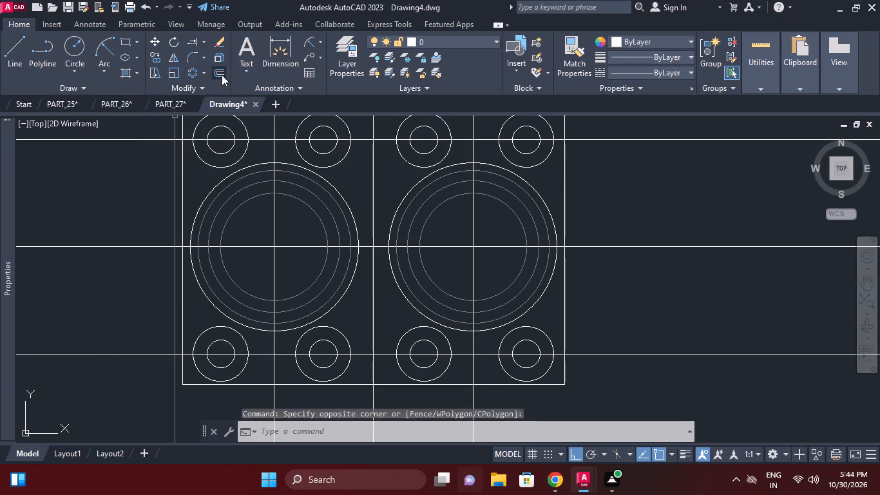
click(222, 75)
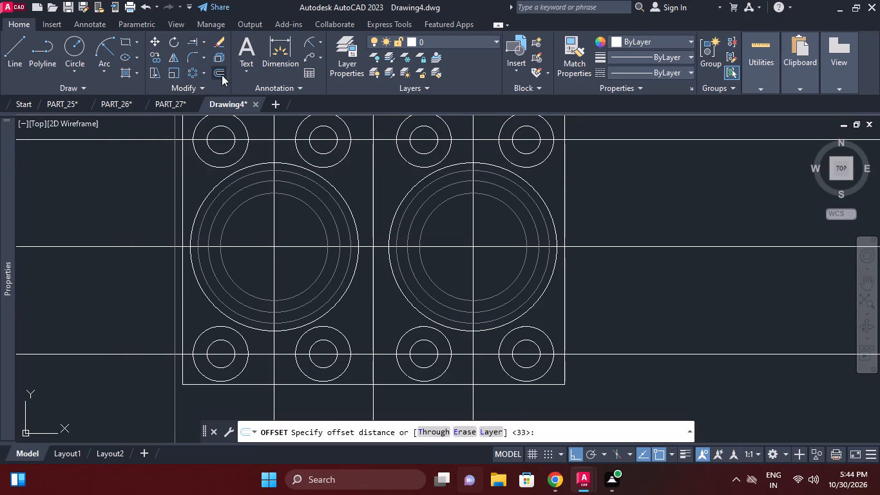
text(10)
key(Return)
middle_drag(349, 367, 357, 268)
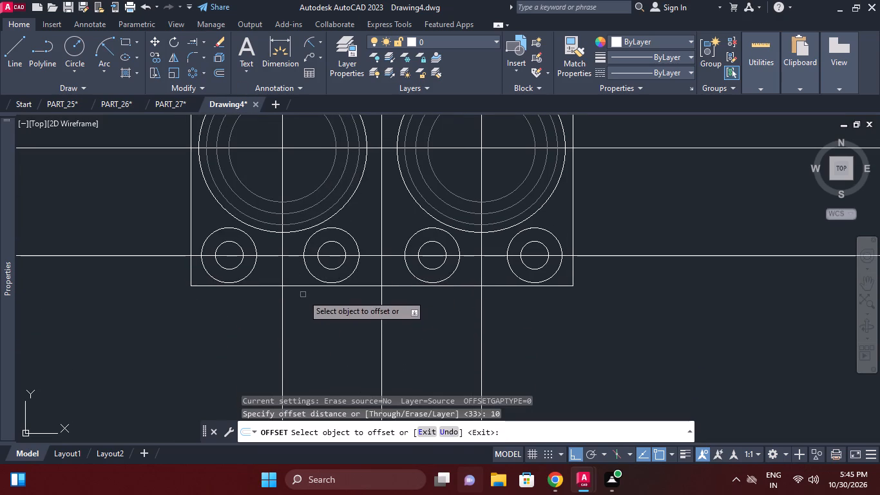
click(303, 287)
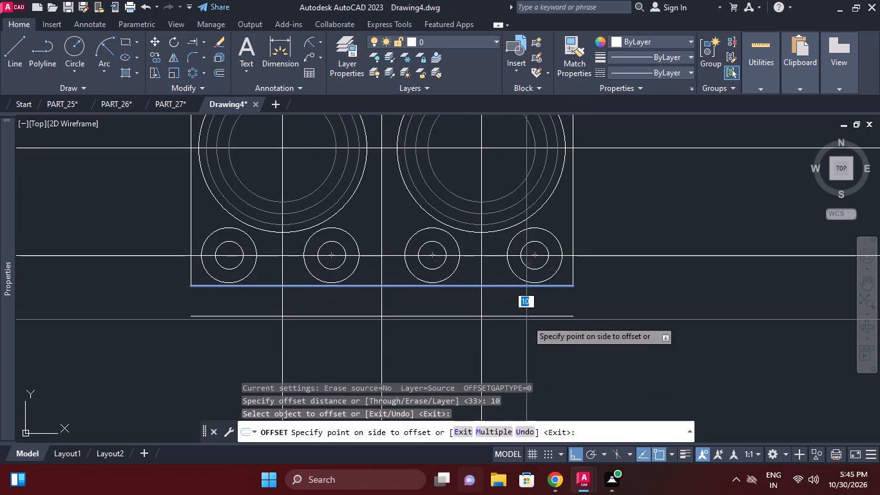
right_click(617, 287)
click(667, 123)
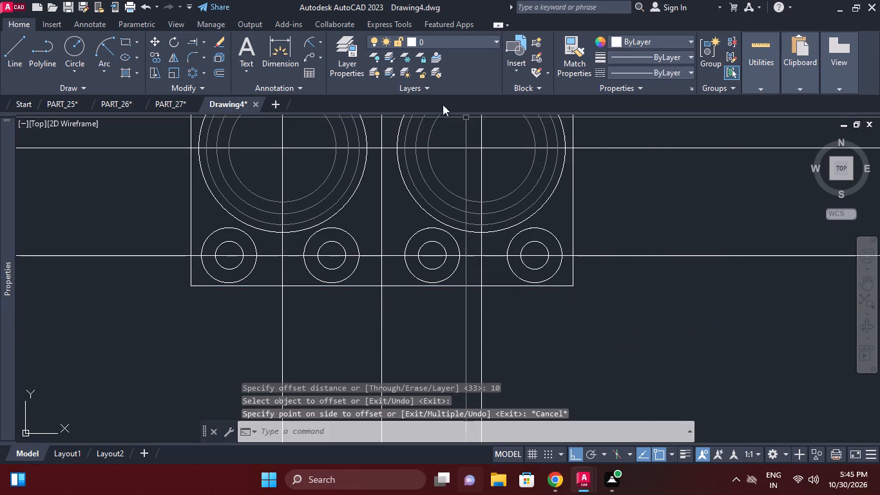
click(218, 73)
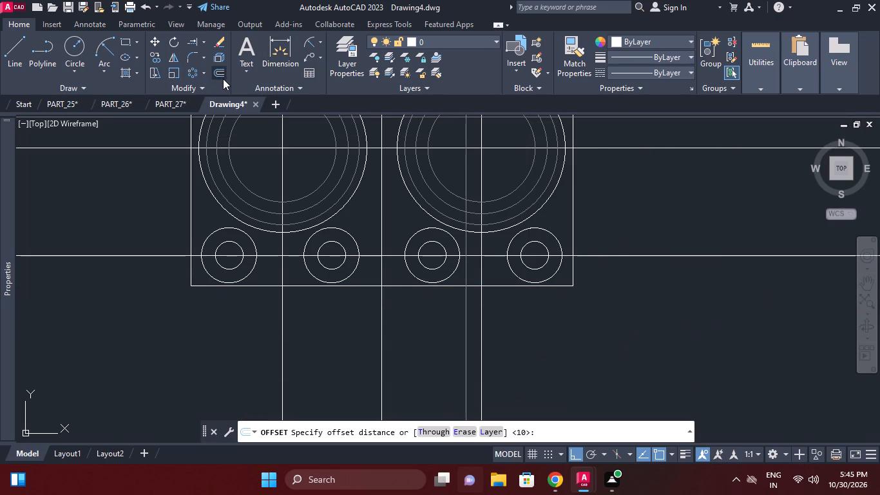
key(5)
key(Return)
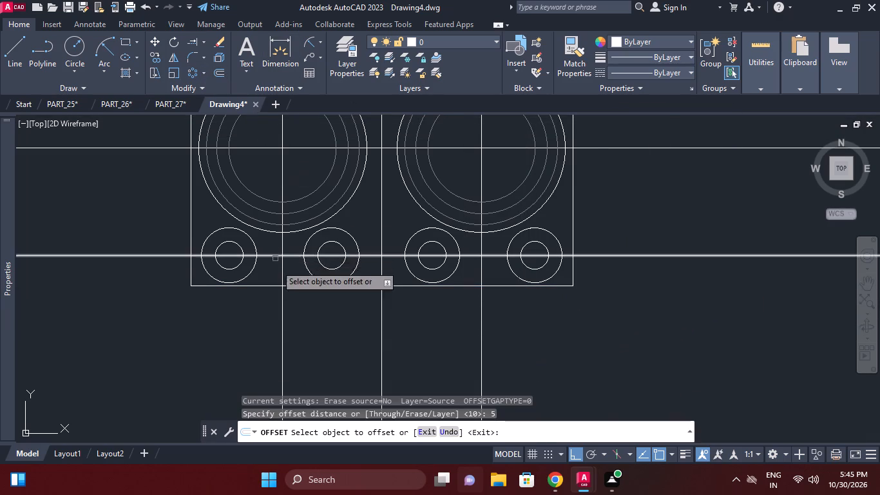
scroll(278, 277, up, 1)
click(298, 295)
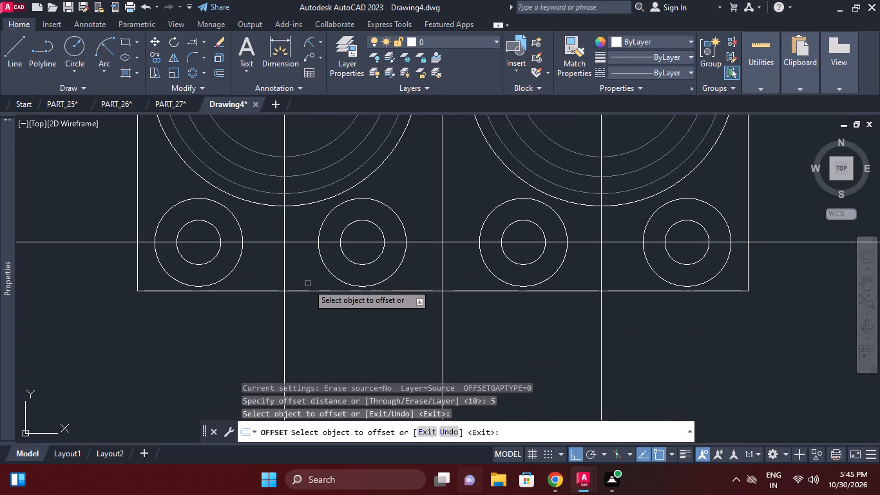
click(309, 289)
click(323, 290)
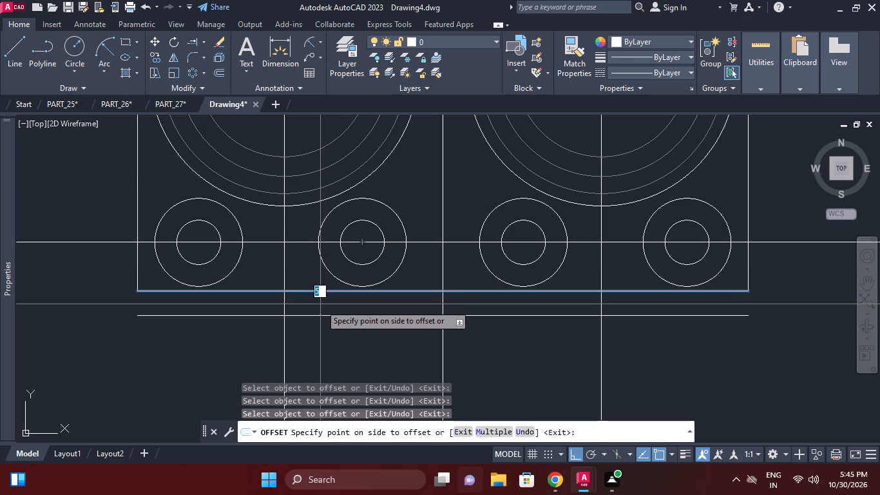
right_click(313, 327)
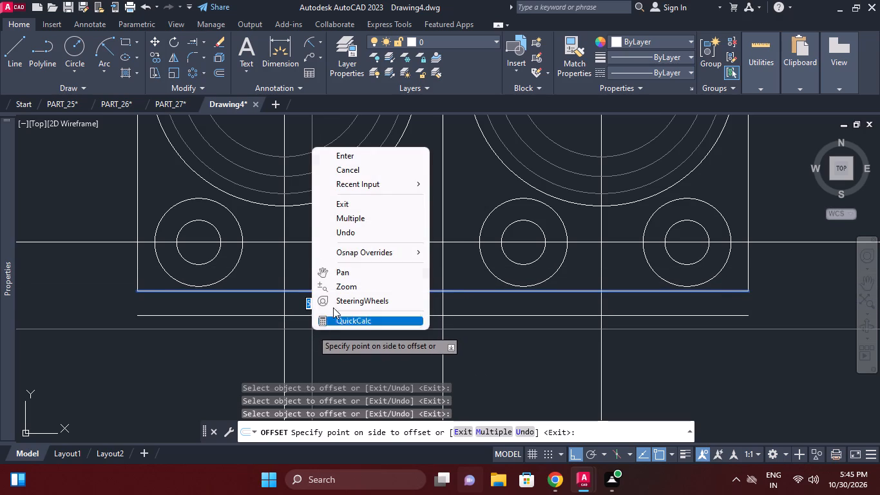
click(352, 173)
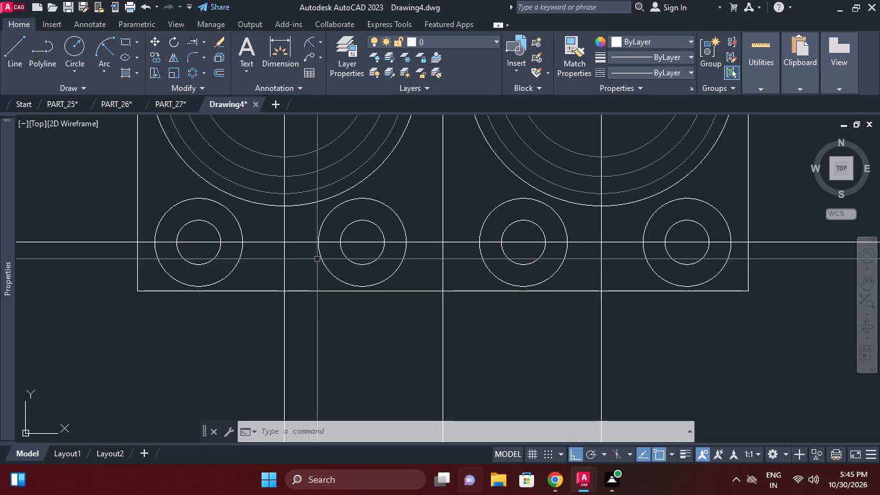
Offset the plate's bottom edge 5.5 mm towards the inside of the plate.
click(218, 79)
text(5.5)
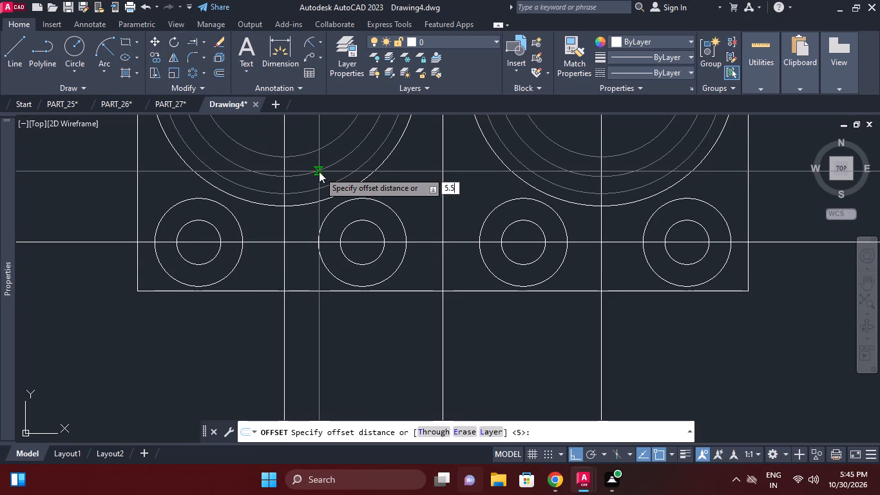
key(Return)
click(320, 292)
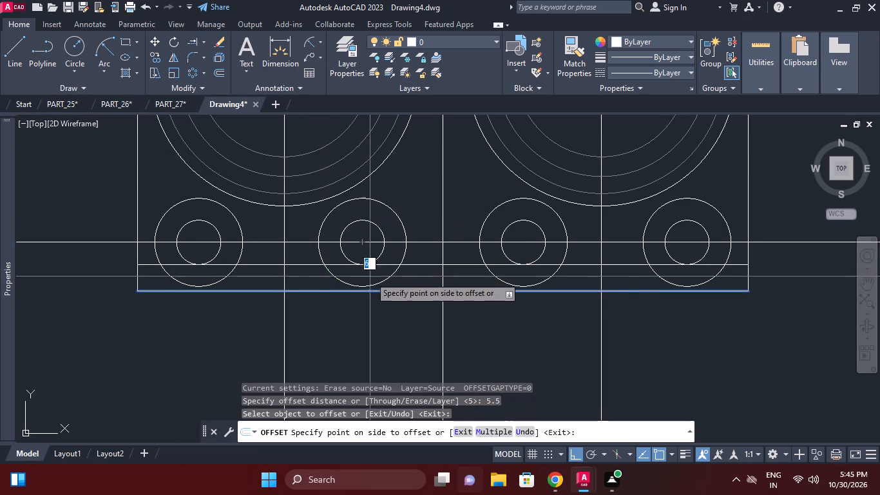
click(504, 221)
Offset the plate's top edge 5.5 mm towards the inside of the plate and finish the offset.
middle_drag(498, 223, 492, 277)
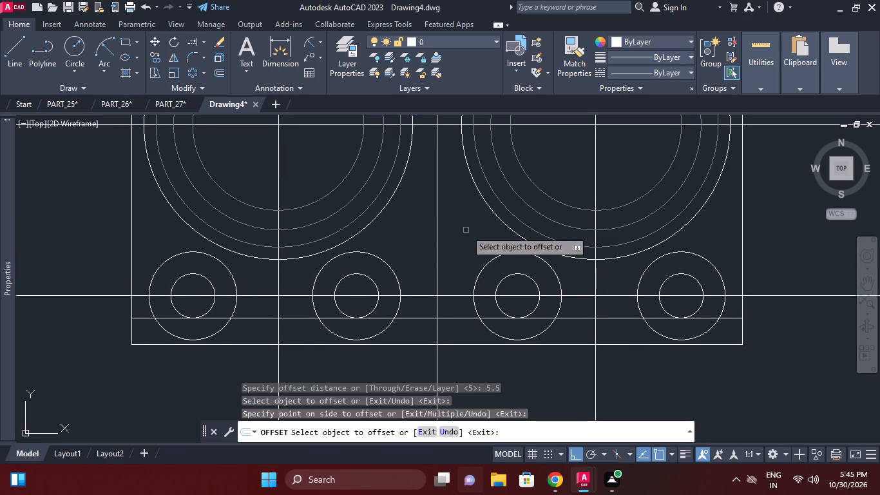
middle_drag(465, 230, 463, 309)
scroll(450, 237, down, 1)
middle_drag(450, 262, 444, 293)
middle_drag(437, 165, 438, 220)
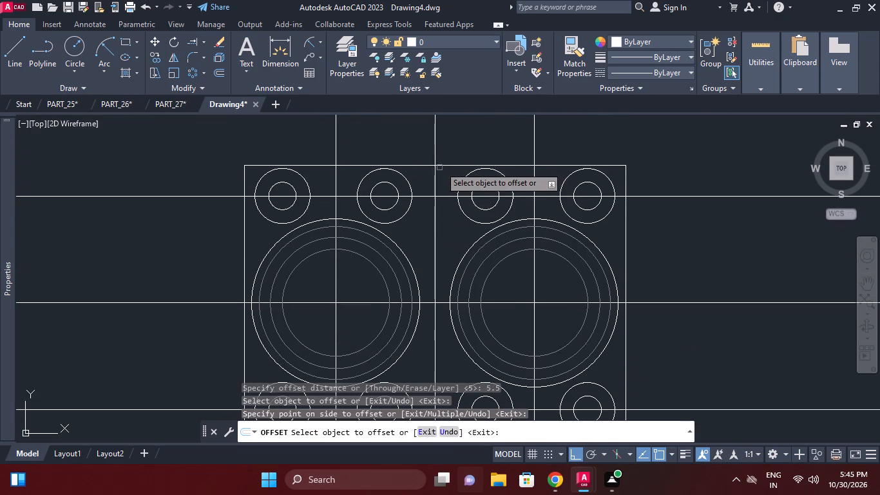
click(441, 162)
click(441, 164)
click(442, 177)
right_click(445, 153)
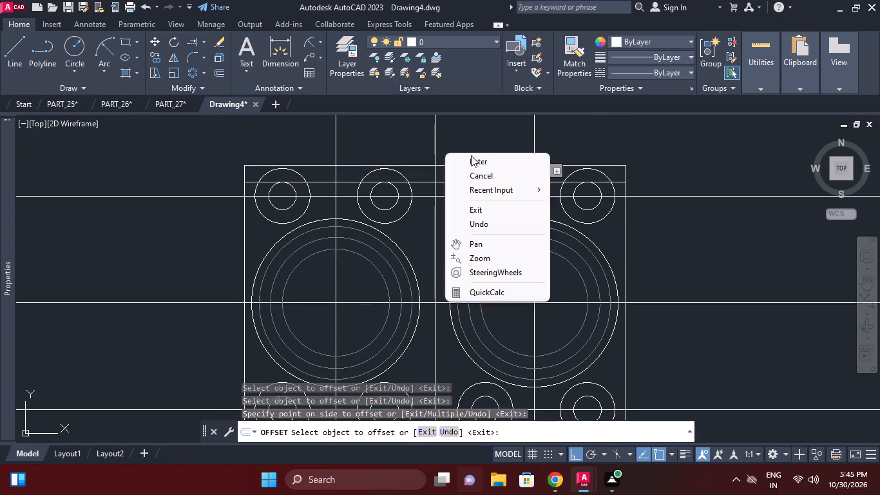
click(471, 155)
Erase the two horizontal construction lines running through the centres of the upper and lower hole rows.
scroll(484, 170, down, 1)
middle_click(484, 170)
click(642, 196)
click(633, 167)
drag(646, 330, 642, 320)
click(630, 291)
right_click(630, 291)
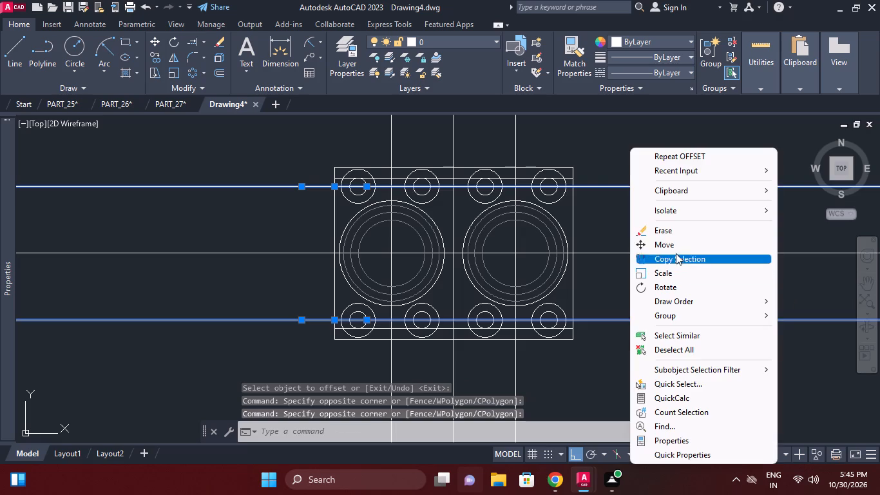
click(673, 236)
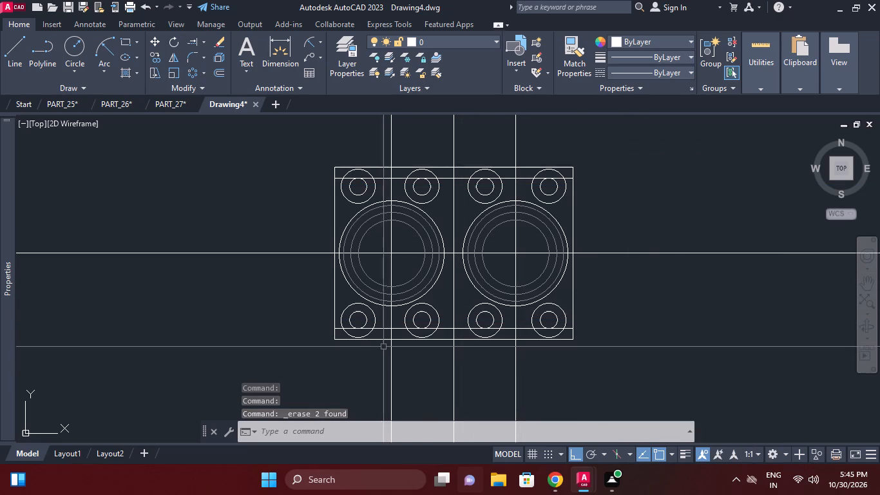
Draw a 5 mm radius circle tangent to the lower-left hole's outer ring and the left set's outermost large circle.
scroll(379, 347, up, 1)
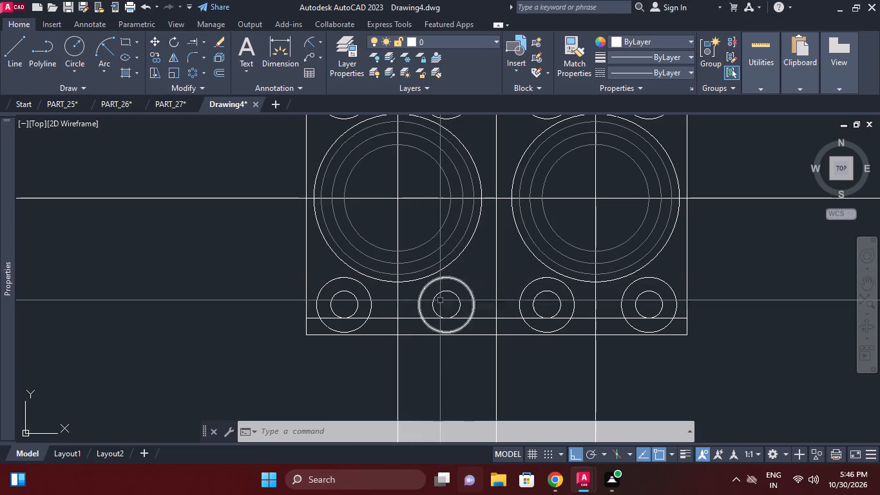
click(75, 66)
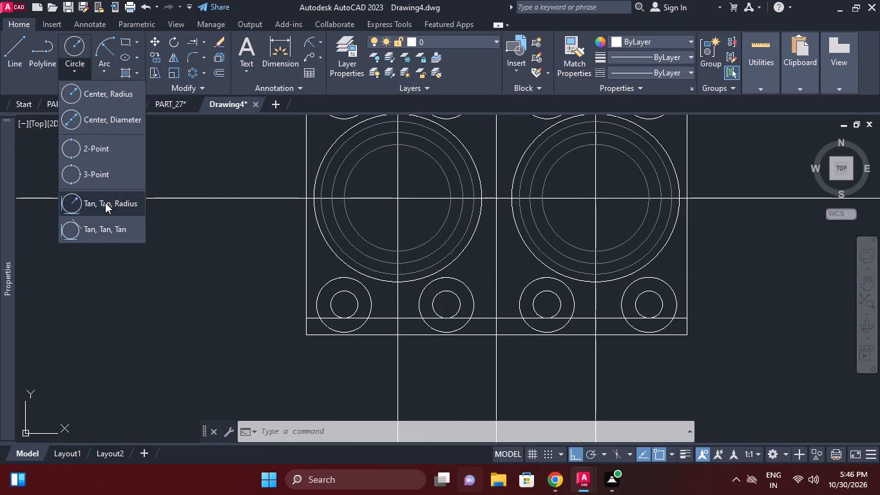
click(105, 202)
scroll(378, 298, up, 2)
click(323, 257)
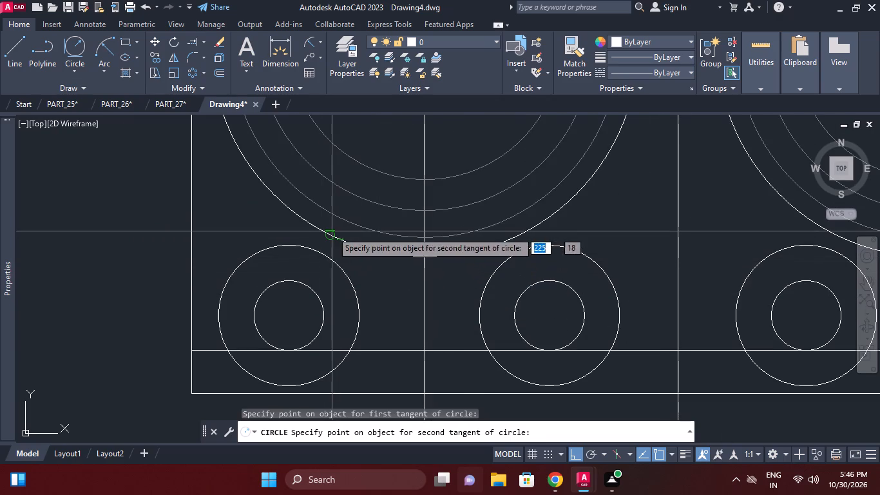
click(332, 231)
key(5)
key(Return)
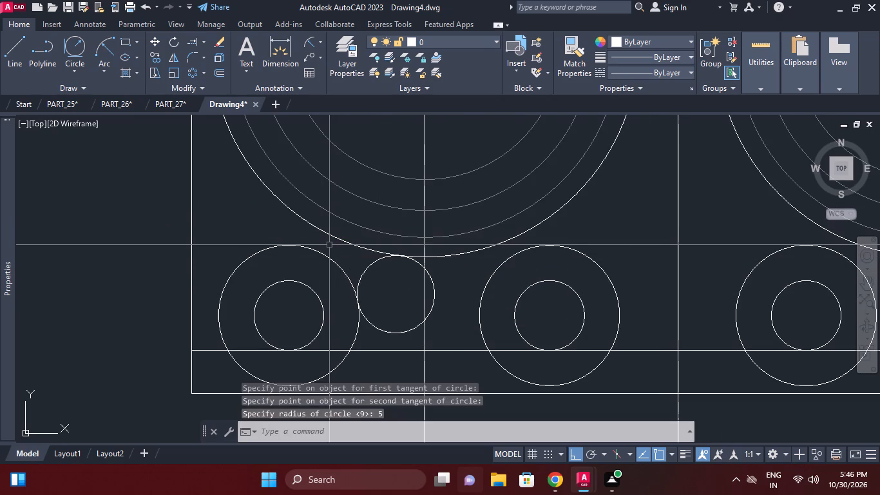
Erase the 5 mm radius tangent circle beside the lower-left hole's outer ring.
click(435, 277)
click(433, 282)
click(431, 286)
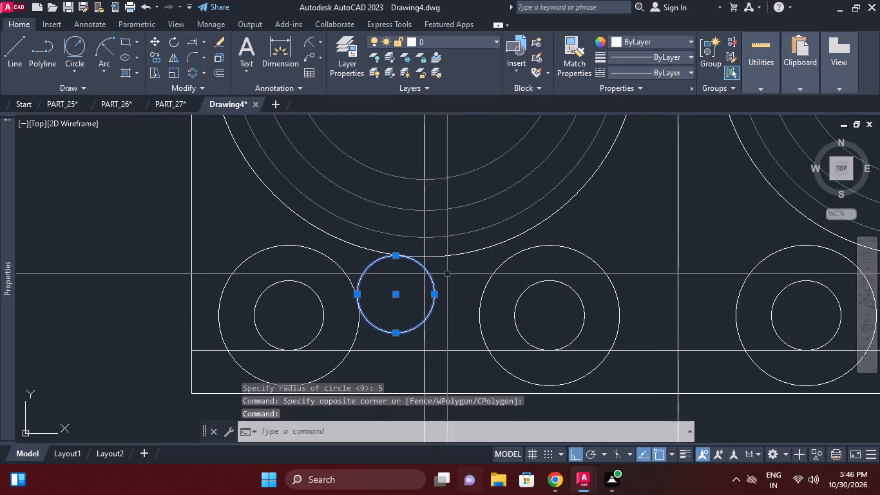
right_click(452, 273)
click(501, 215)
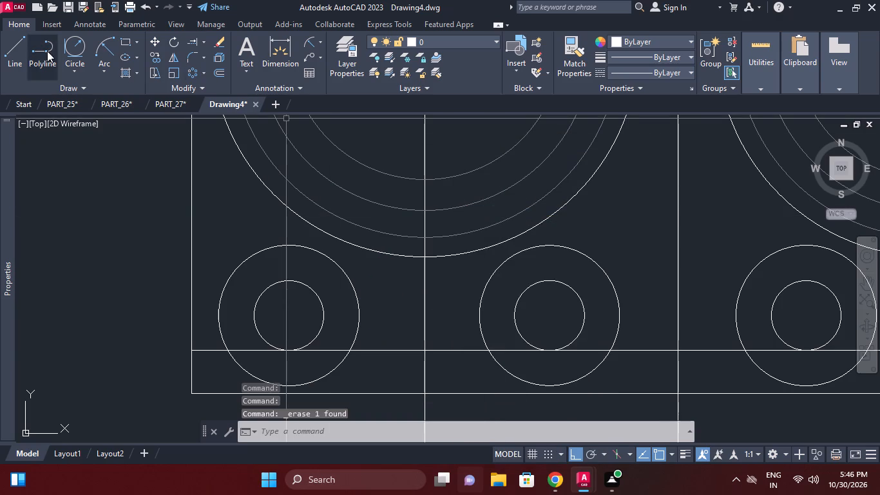
Draw a 1.5 mm radius circle tangent to the lower-left hole's outer ring and the left set's outermost large circle.
click(74, 47)
click(323, 254)
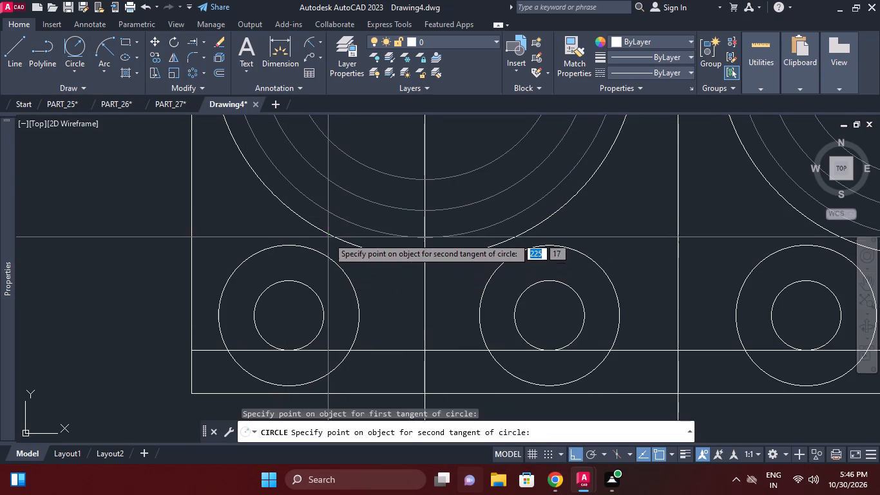
click(330, 236)
text(1.5)
key(Return)
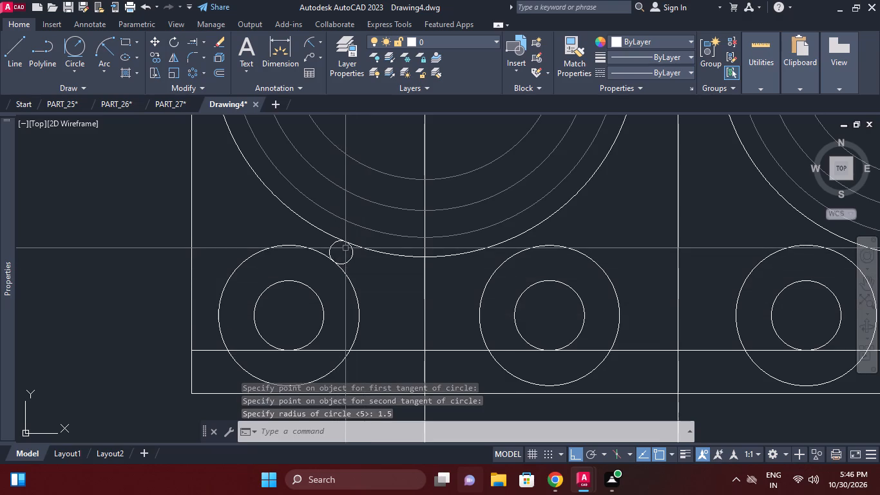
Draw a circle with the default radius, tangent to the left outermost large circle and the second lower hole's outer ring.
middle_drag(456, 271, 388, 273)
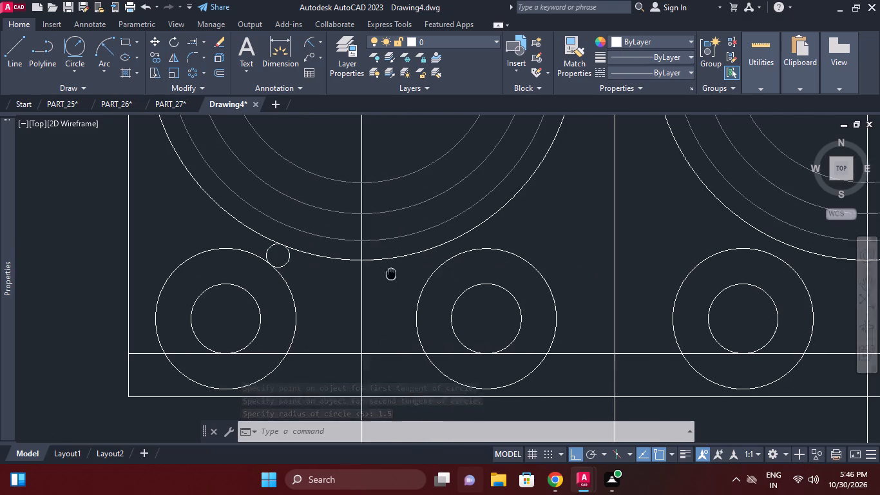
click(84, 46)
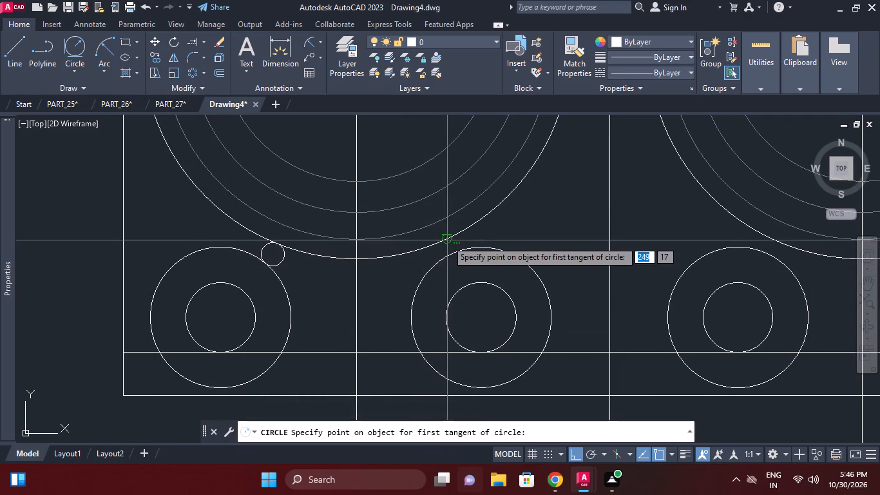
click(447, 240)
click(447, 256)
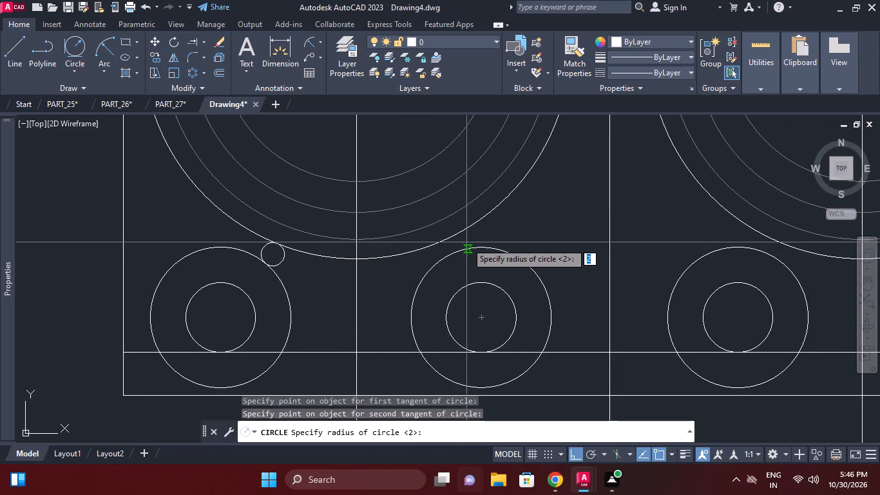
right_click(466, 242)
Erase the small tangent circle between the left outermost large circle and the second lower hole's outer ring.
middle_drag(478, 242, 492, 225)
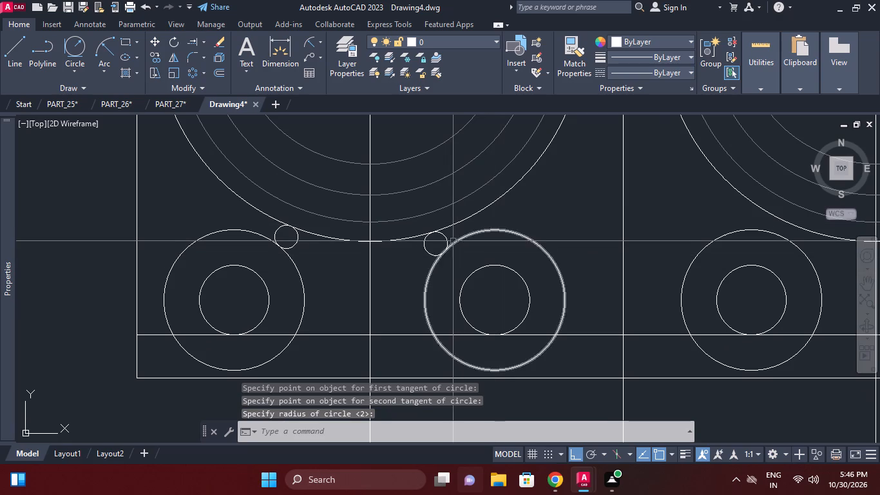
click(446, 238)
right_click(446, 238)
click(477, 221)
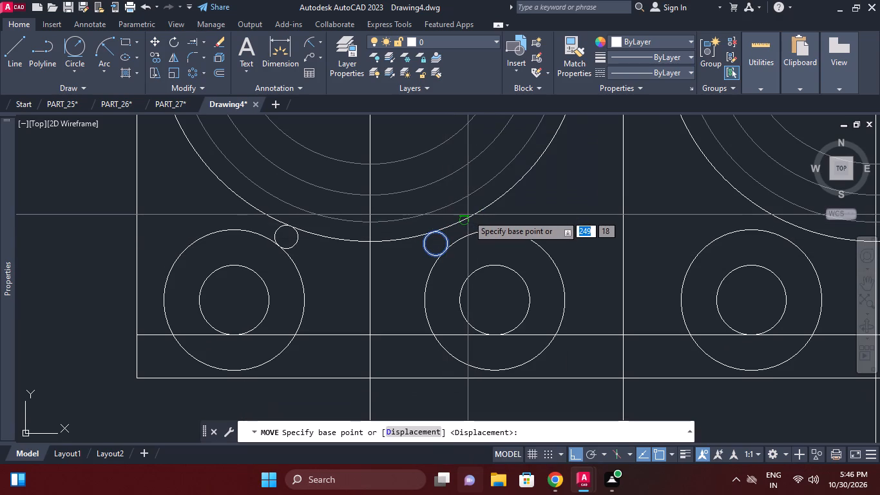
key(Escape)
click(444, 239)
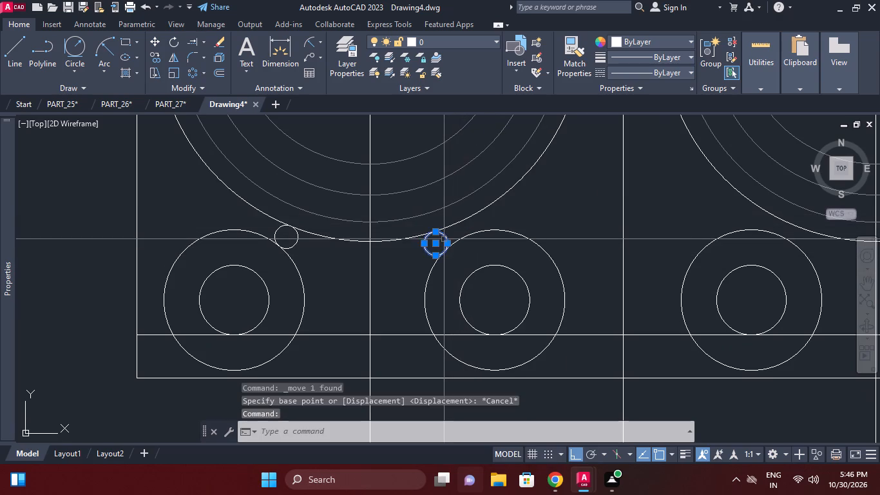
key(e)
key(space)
Draw a 1.5 mm radius circle tangent to the second lower hole's outer ring and the left set's outermost large circle.
click(79, 44)
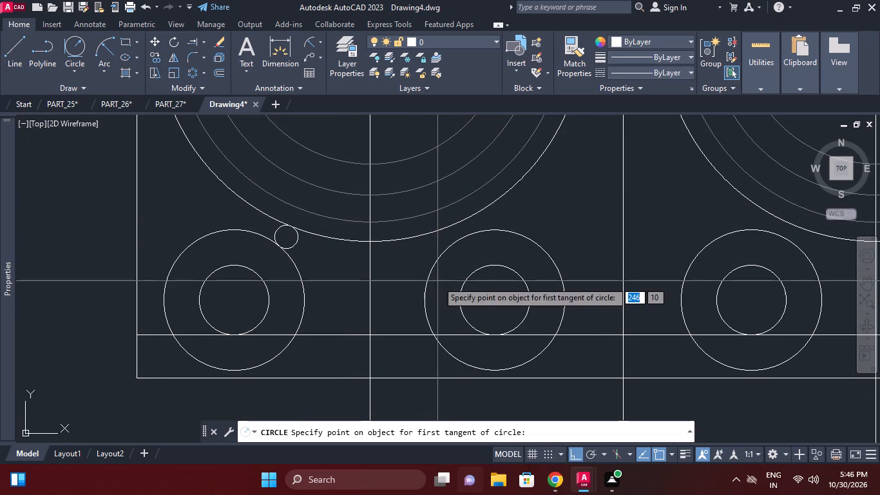
click(432, 266)
click(430, 233)
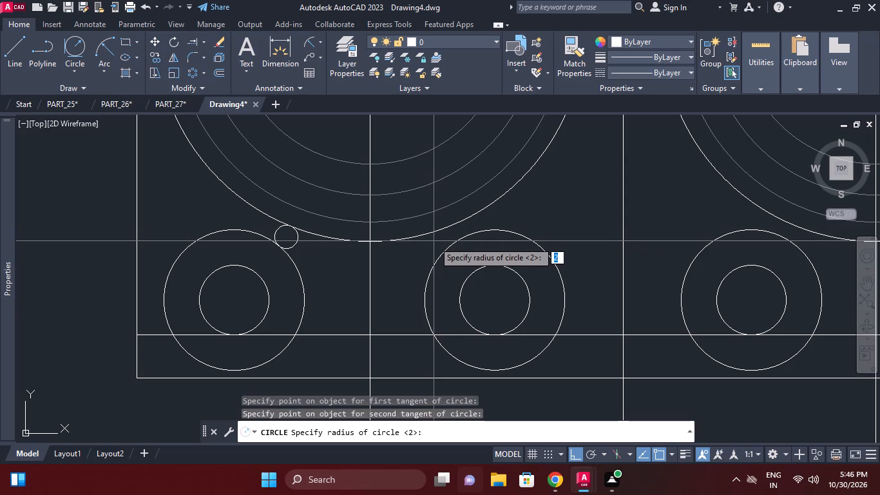
text(1.5)
key(Return)
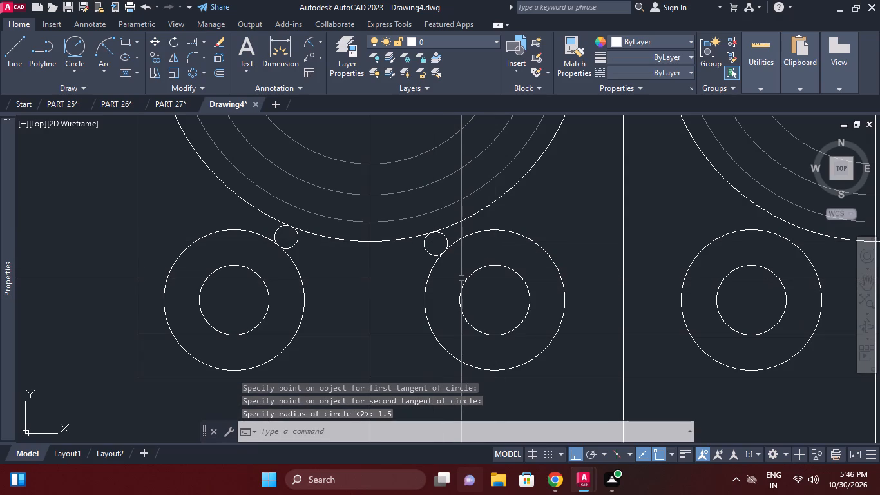
Draw a 1.5 mm radius circle tangent to the lower-left hole's outer ring and the offset line above the plate's bottom edge.
middle_drag(340, 314, 341, 299)
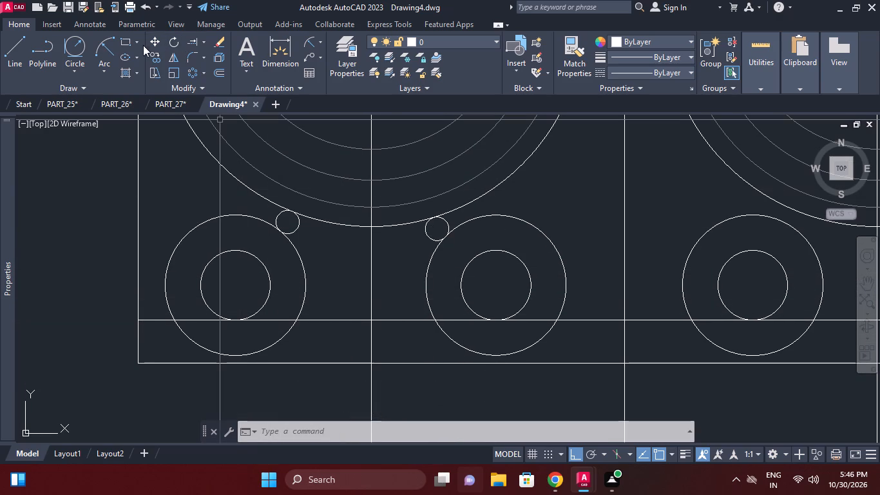
click(59, 47)
click(307, 299)
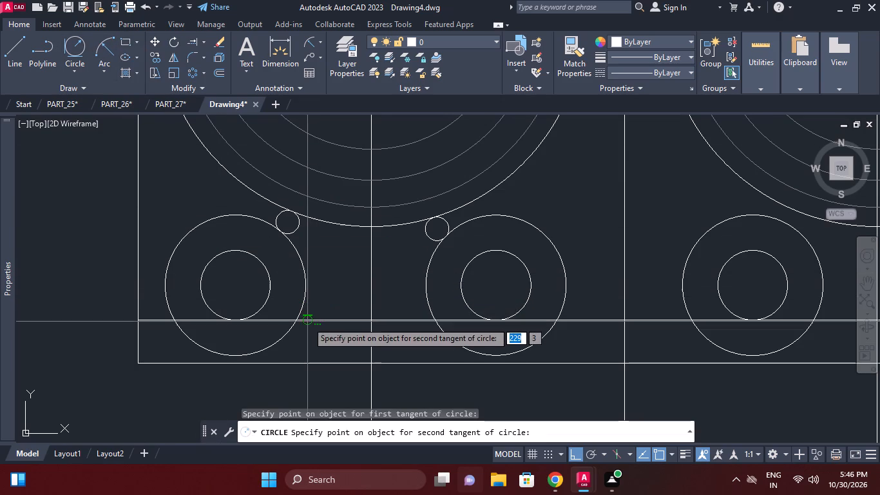
click(307, 321)
key(1)
key(period)
key(5)
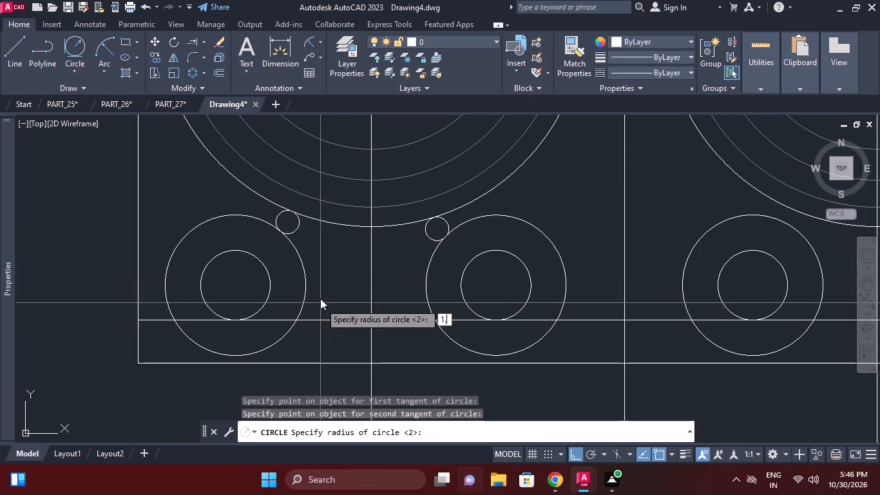
key(Return)
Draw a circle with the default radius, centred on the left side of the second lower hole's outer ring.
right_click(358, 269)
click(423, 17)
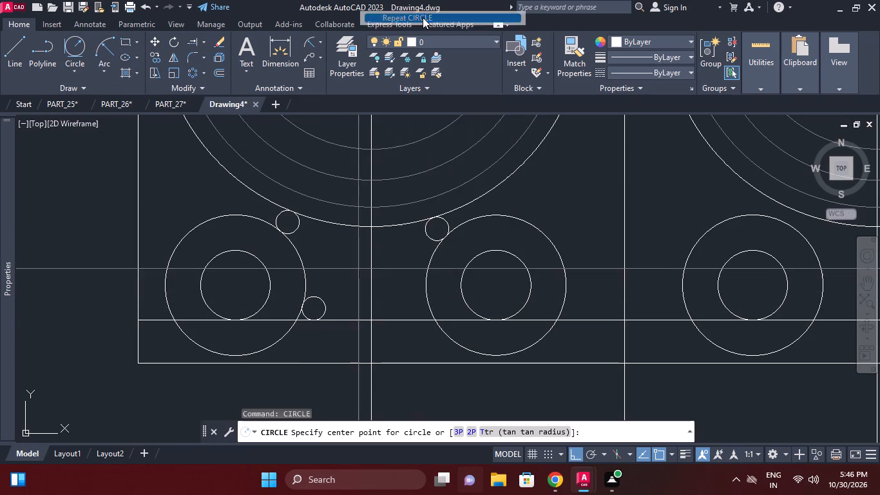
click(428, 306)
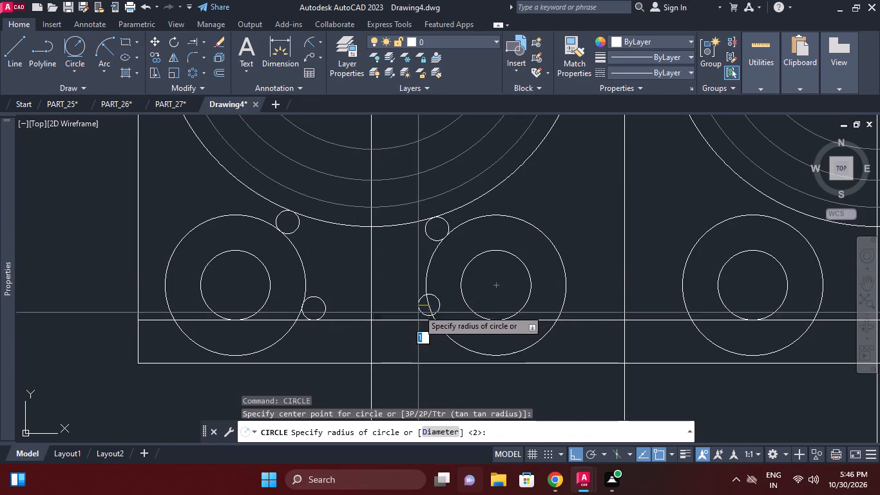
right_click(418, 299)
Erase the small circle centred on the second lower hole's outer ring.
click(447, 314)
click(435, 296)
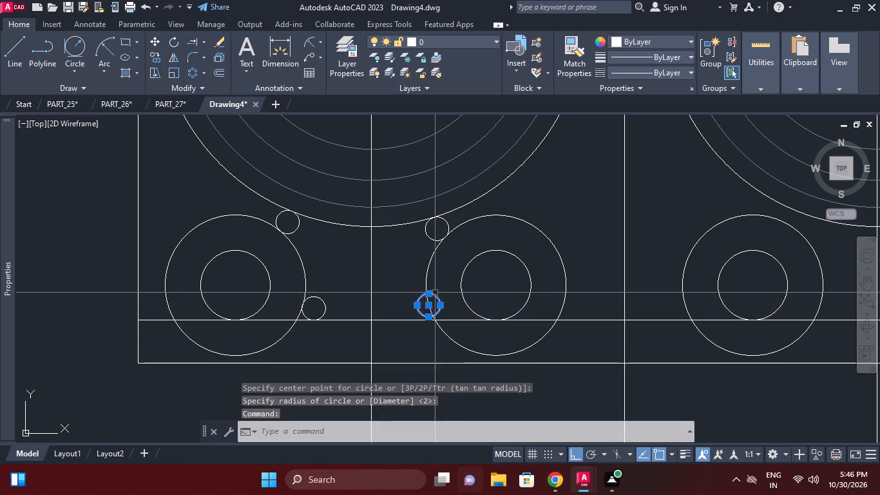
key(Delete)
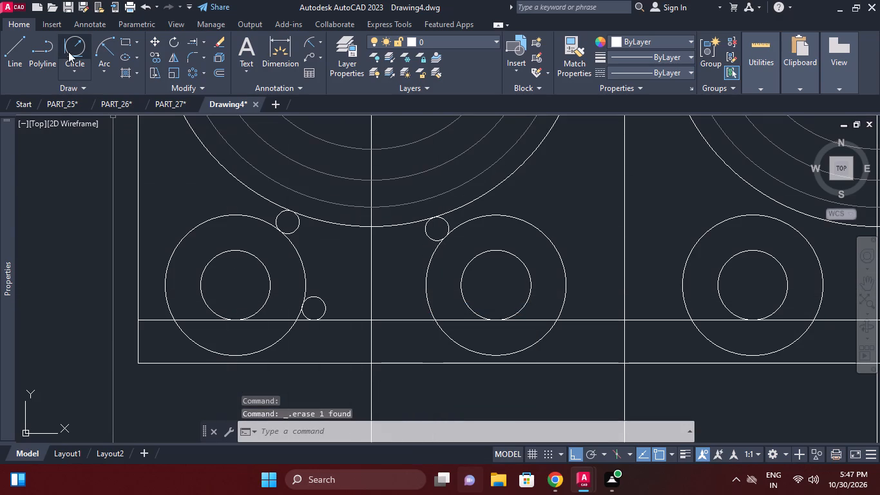
Draw a 1.5 mm radius circle tangent to the offset line above the plate's bottom edge and the second lower hole's outer ring.
click(68, 52)
click(407, 320)
click(421, 295)
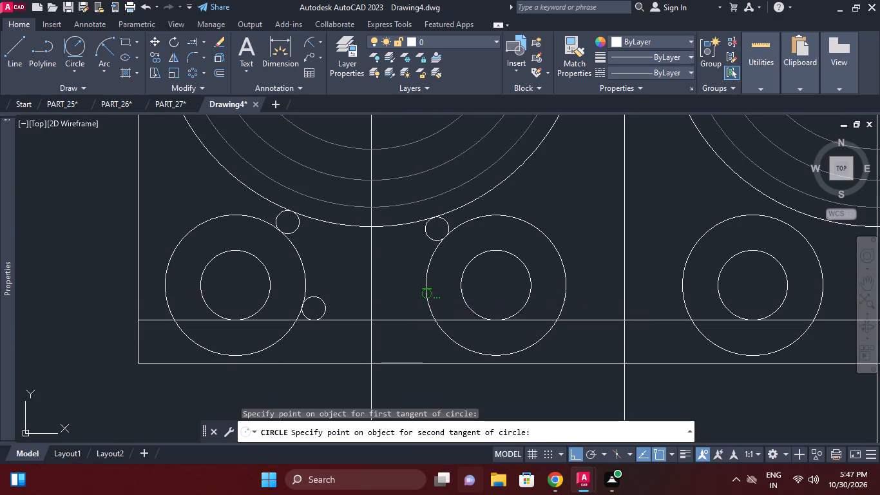
text(1.)
key(5)
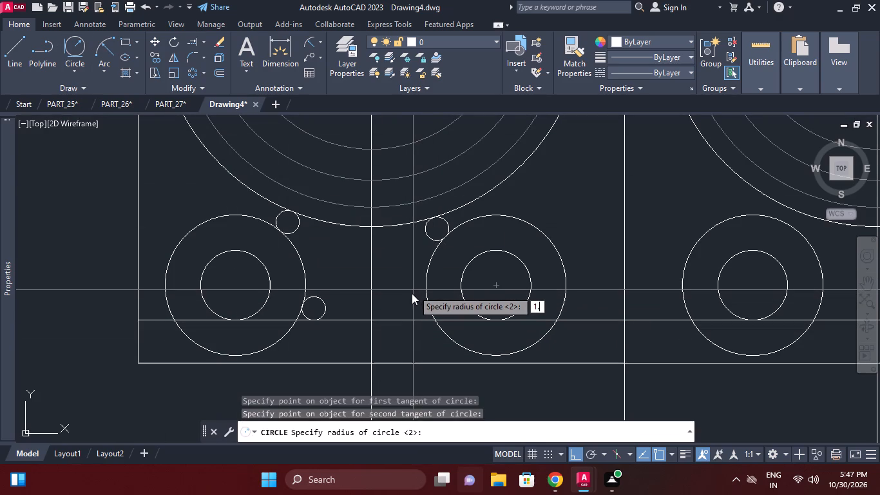
key(Return)
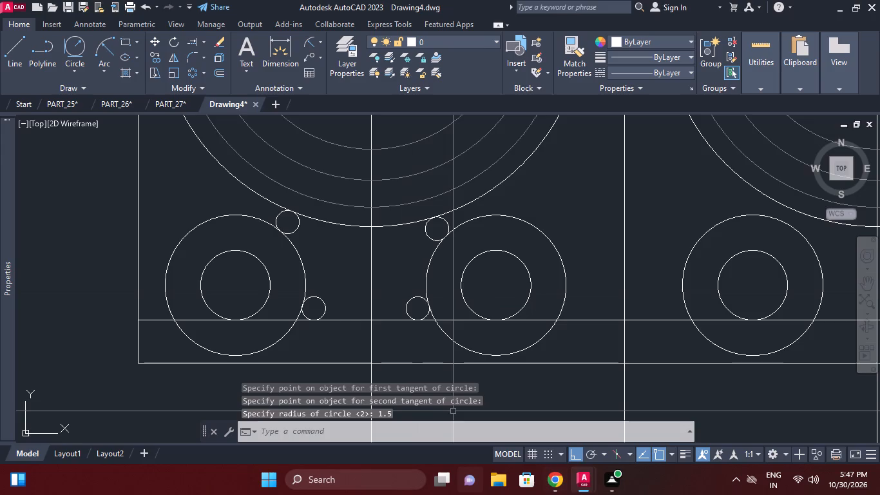
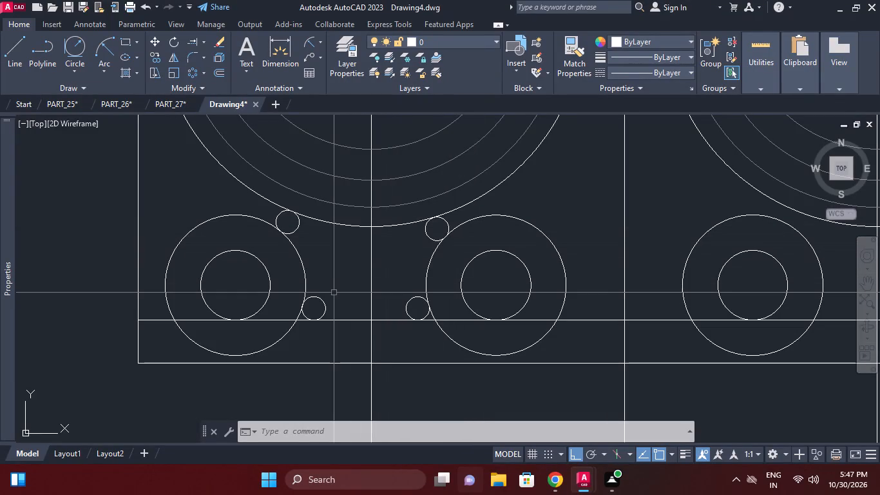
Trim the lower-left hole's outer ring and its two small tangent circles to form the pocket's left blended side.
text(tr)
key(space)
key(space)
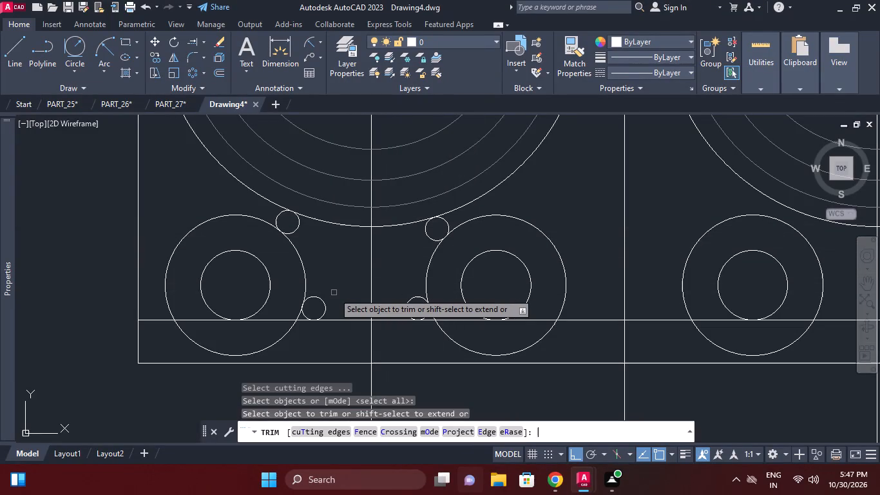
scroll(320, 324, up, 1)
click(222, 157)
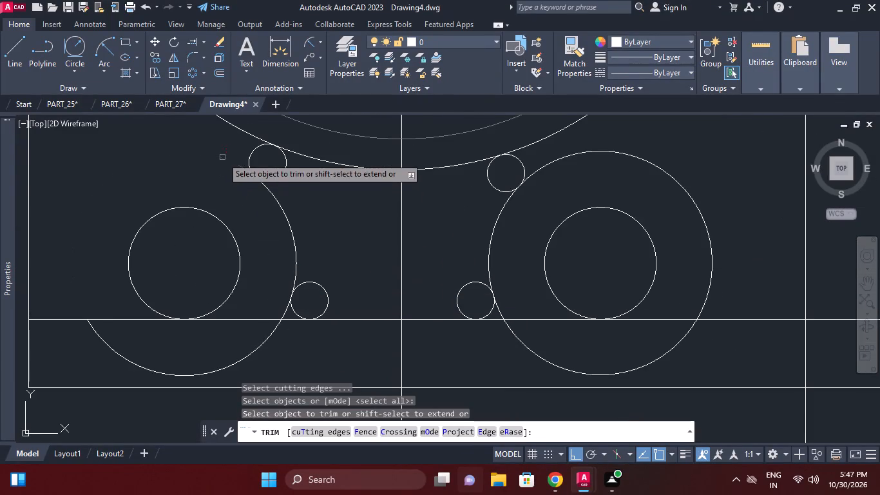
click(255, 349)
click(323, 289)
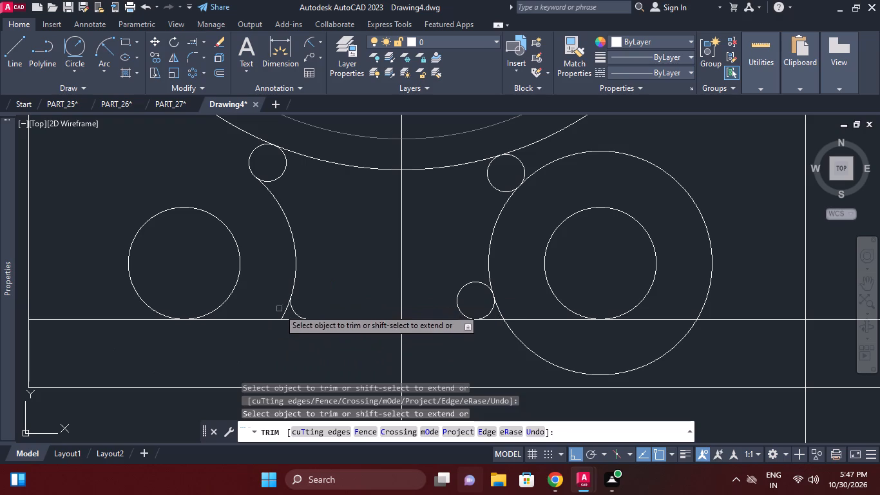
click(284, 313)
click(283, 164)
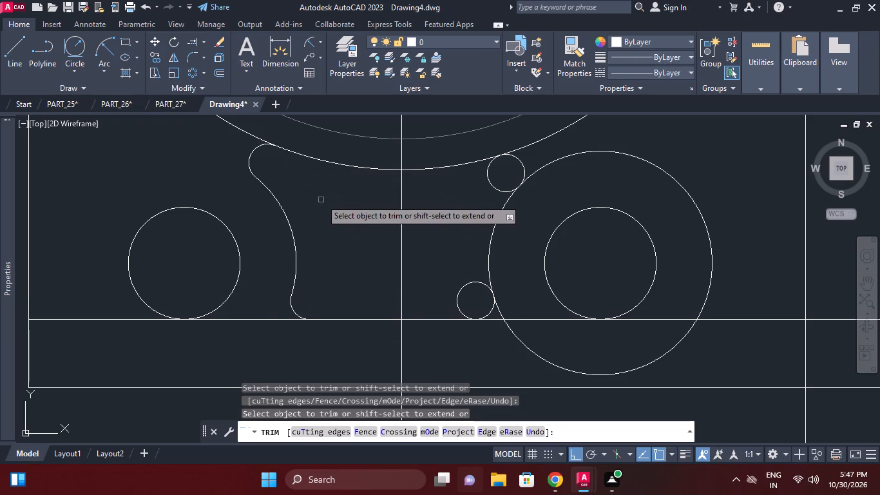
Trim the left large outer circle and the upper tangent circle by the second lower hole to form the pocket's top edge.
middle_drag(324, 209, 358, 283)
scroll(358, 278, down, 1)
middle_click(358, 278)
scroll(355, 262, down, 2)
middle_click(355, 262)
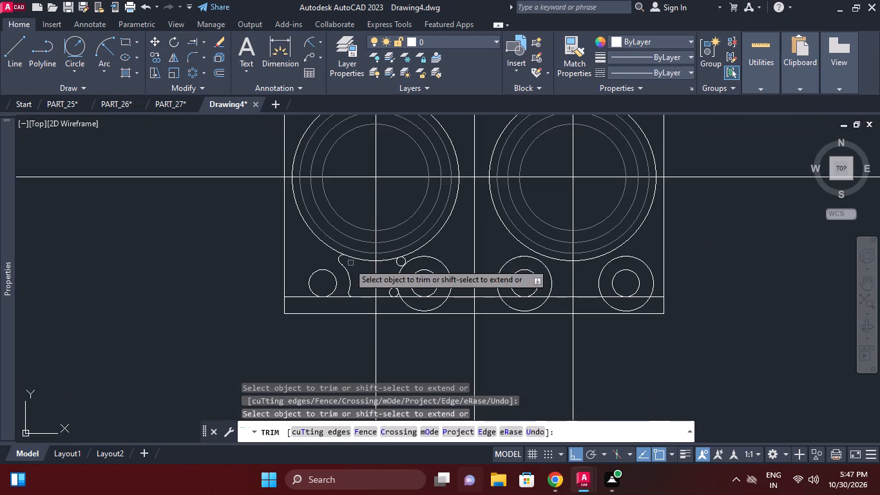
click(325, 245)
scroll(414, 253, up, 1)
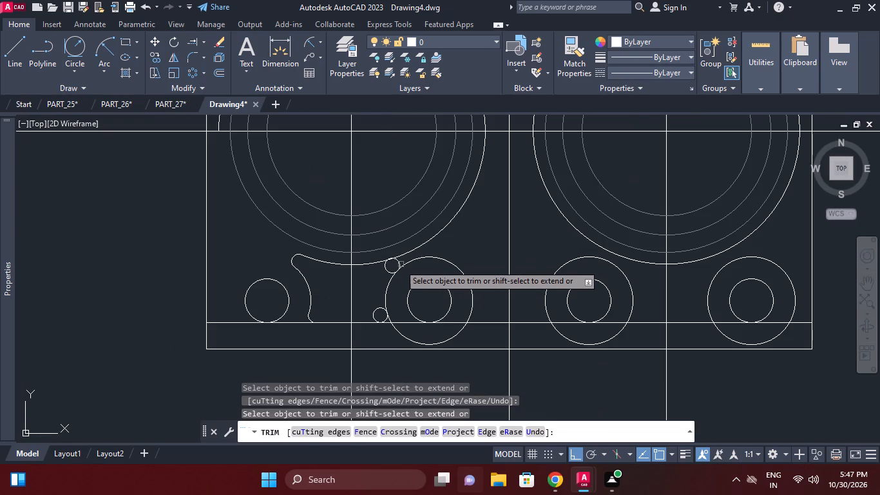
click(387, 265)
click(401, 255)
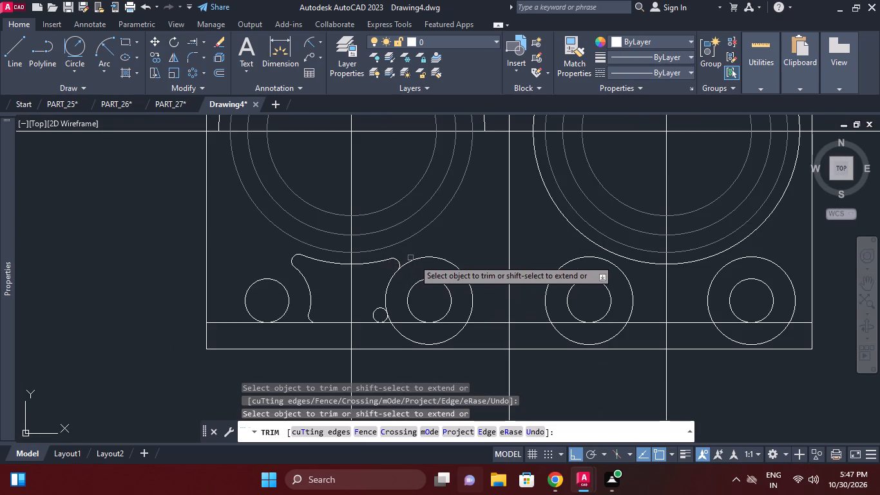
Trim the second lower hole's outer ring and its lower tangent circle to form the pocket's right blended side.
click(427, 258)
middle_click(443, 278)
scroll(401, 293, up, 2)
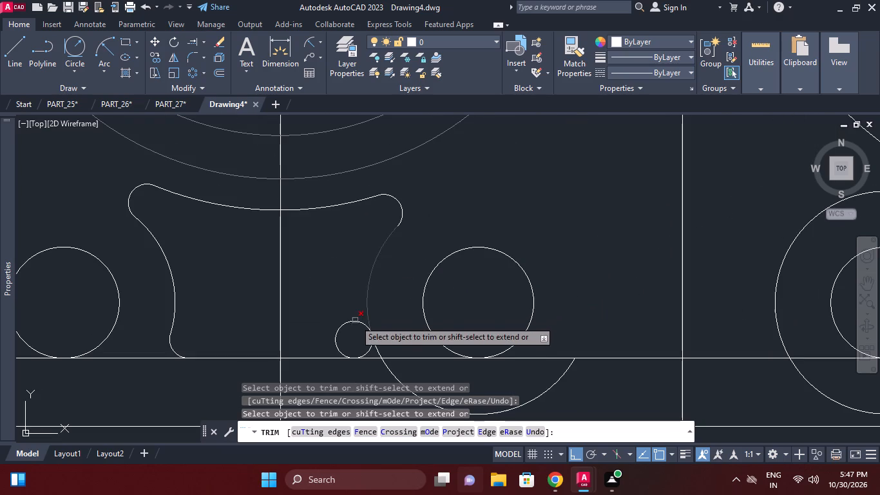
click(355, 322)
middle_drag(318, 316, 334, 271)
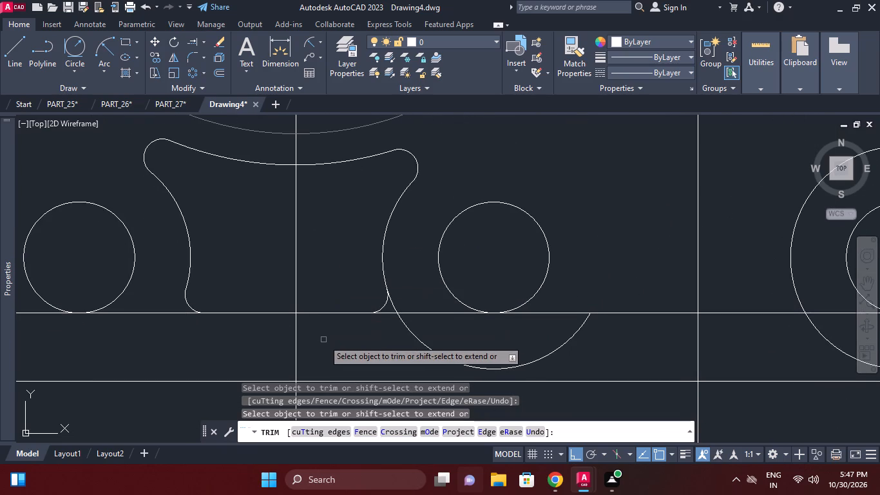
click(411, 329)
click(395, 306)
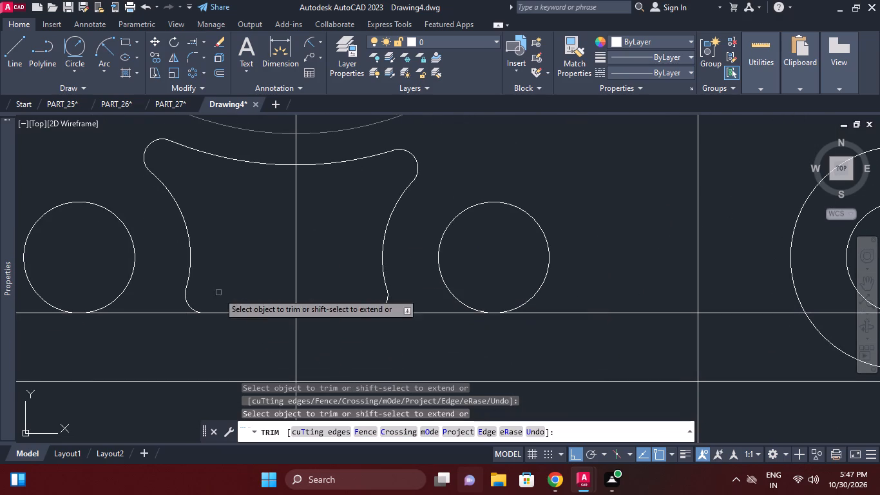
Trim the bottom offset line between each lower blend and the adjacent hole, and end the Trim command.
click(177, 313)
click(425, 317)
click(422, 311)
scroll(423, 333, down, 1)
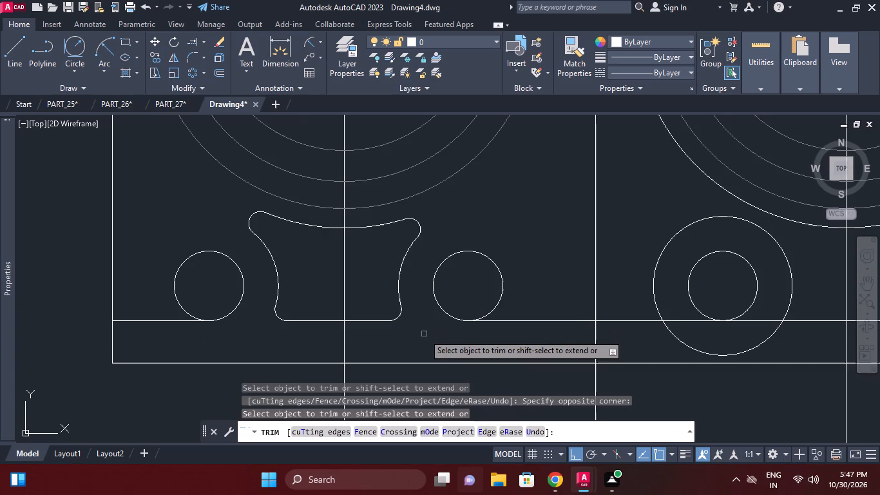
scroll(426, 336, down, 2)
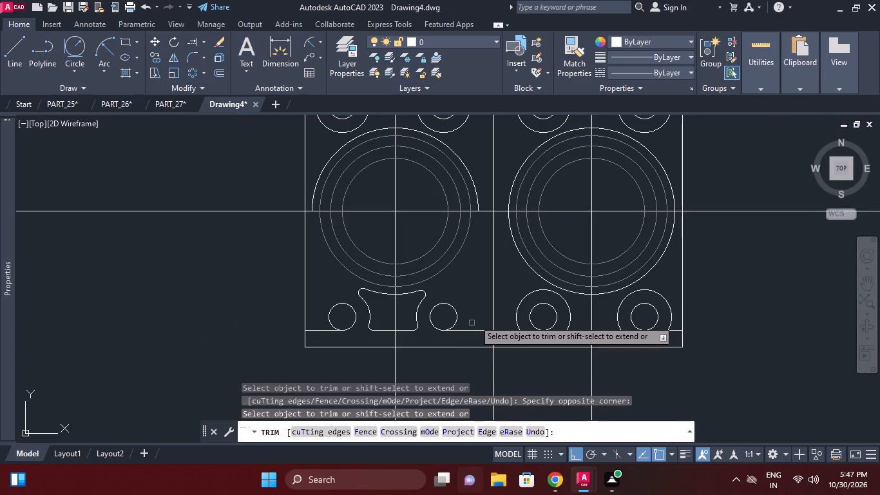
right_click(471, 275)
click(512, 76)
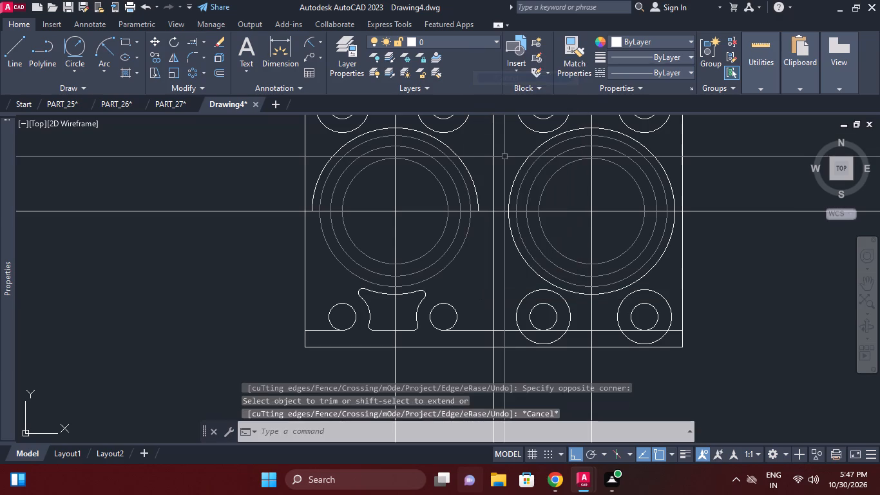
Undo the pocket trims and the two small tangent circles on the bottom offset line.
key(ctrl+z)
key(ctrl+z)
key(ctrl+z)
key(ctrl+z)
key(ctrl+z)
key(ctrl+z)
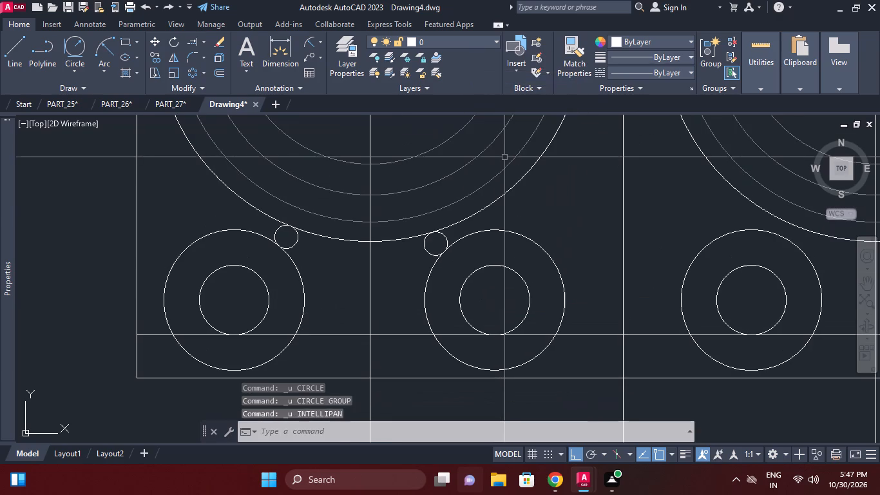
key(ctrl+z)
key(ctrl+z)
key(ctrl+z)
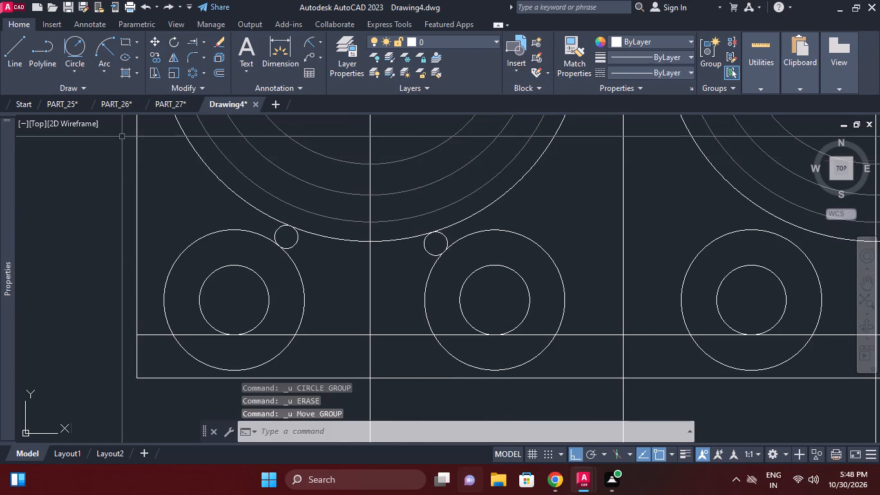
Draw a 1.5 mm radius circle tangent to the lower-left hole's outer ring and the offset line above the plate's bottom edge.
click(76, 40)
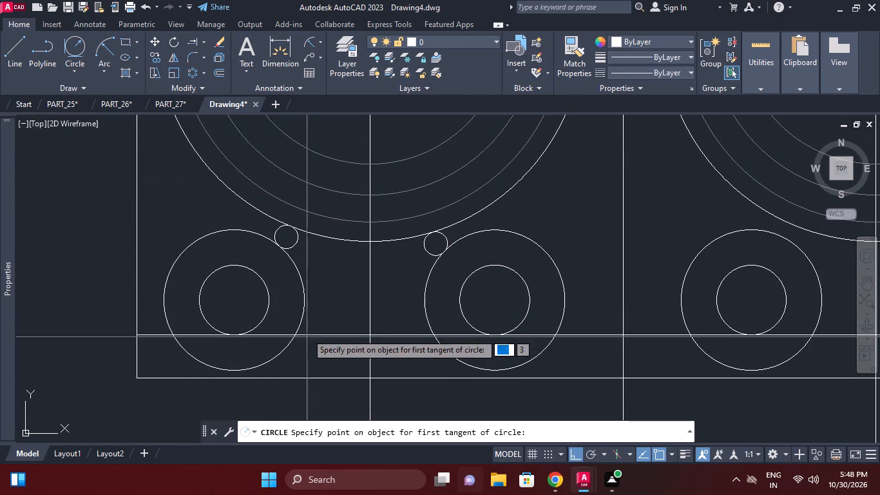
click(305, 316)
click(312, 335)
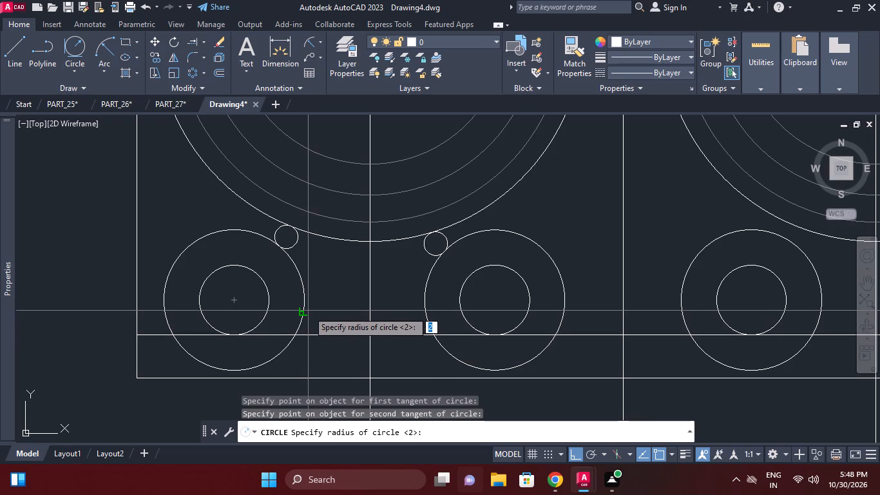
text(1.5)
key(Return)
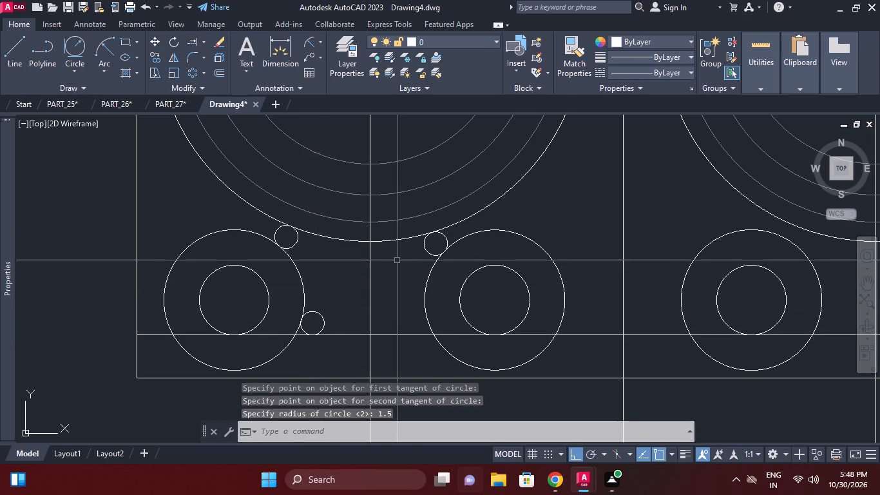
right_click(397, 260)
click(329, 257)
click(328, 274)
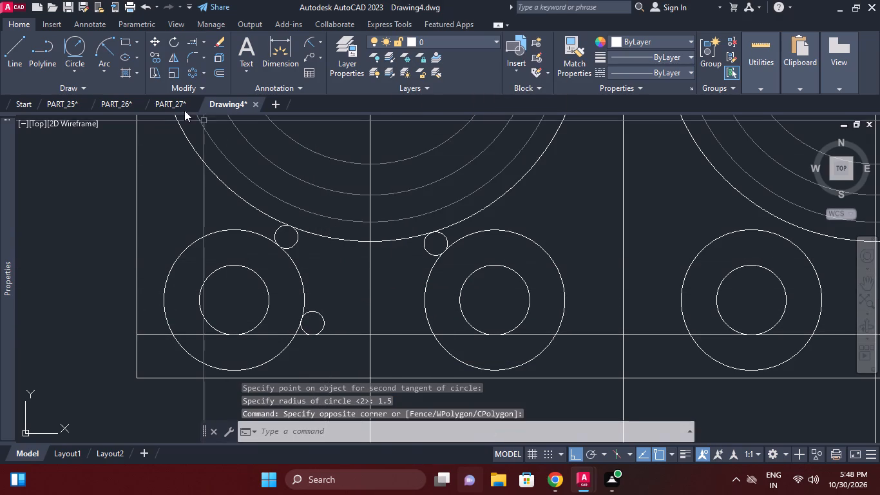
Draw a 1.5 mm radius circle tangent to the second lower hole's outer ring and the offset line above the plate's bottom edge.
click(70, 43)
click(423, 307)
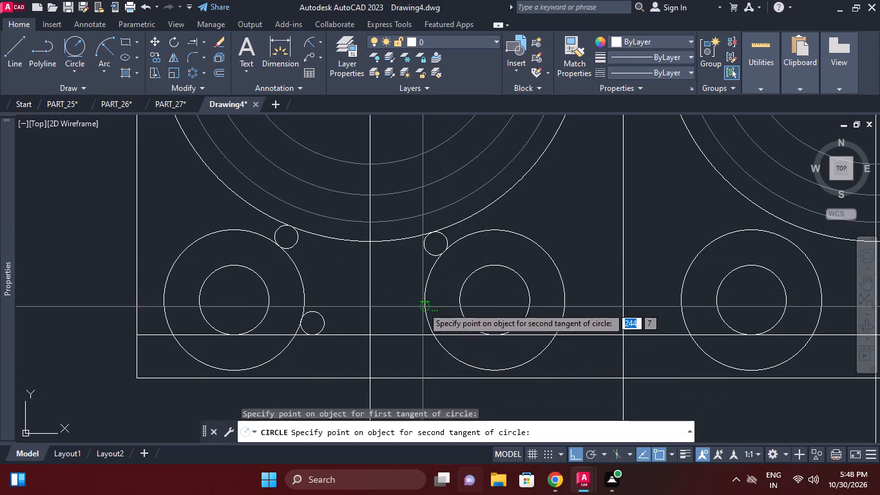
click(418, 332)
text(1.5)
key(Return)
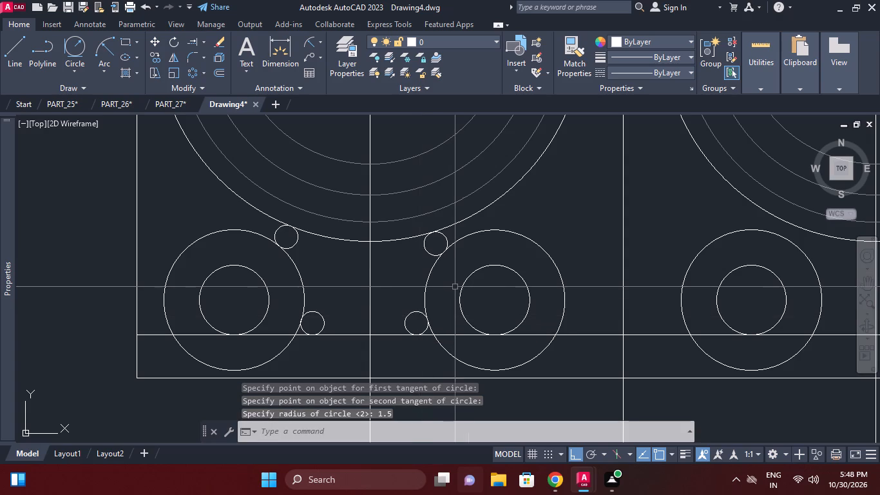
Draw a 1.5 mm radius circle tangent to the upper-left hole's outer ring and the left large outer circle.
middle_drag(505, 294, 472, 294)
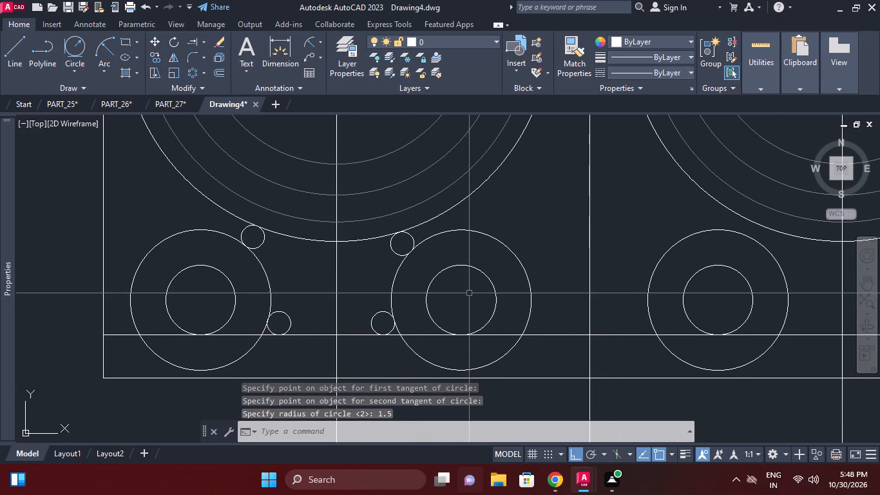
middle_drag(469, 293, 468, 331)
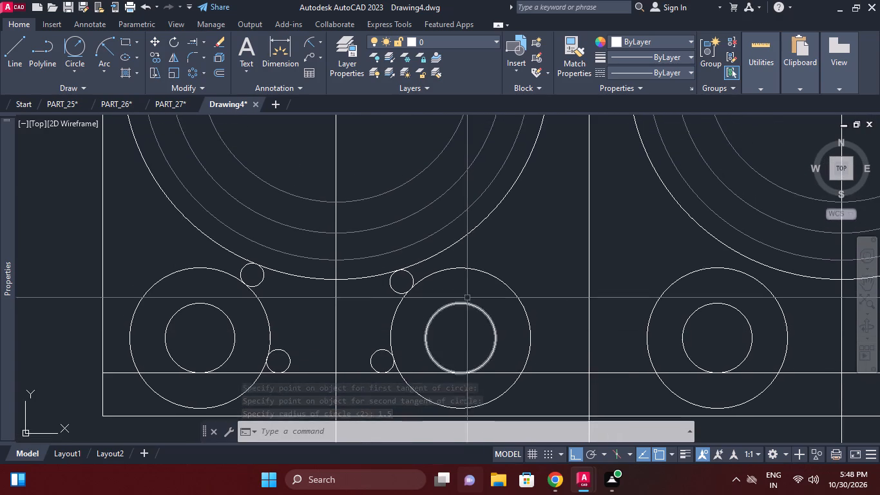
scroll(459, 287, down, 1)
middle_drag(459, 295, 463, 333)
middle_drag(440, 247, 444, 325)
scroll(444, 326, down, 1)
middle_drag(410, 242, 410, 258)
middle_drag(446, 209, 447, 207)
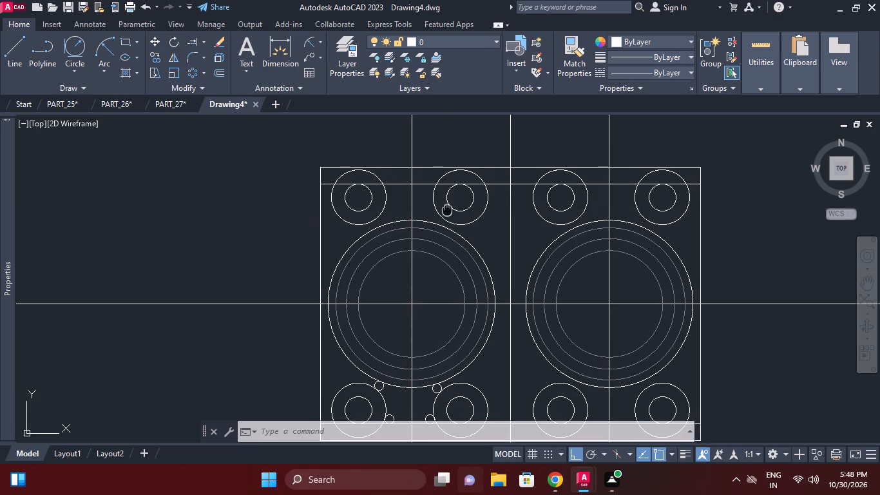
middle_drag(447, 207, 452, 189)
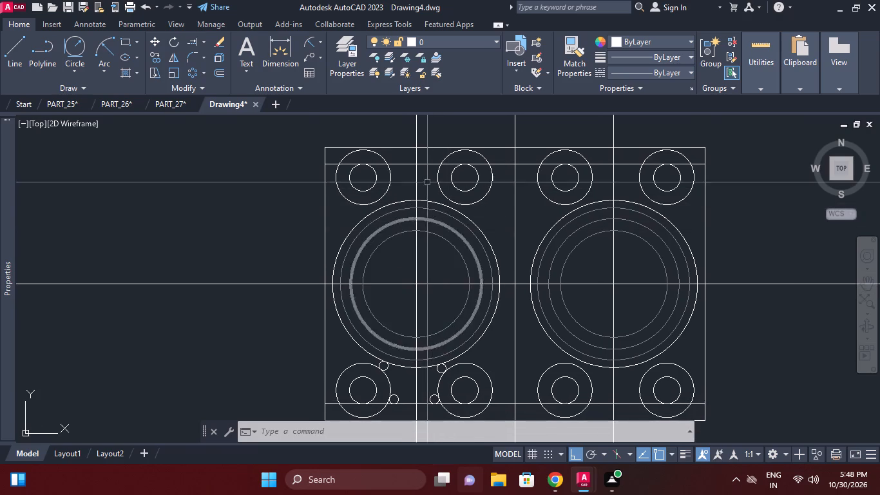
scroll(424, 165, up, 2)
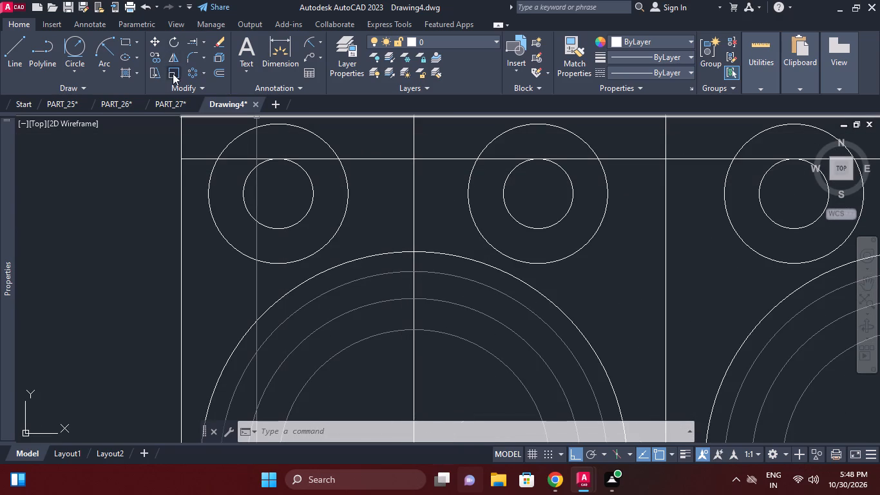
click(75, 44)
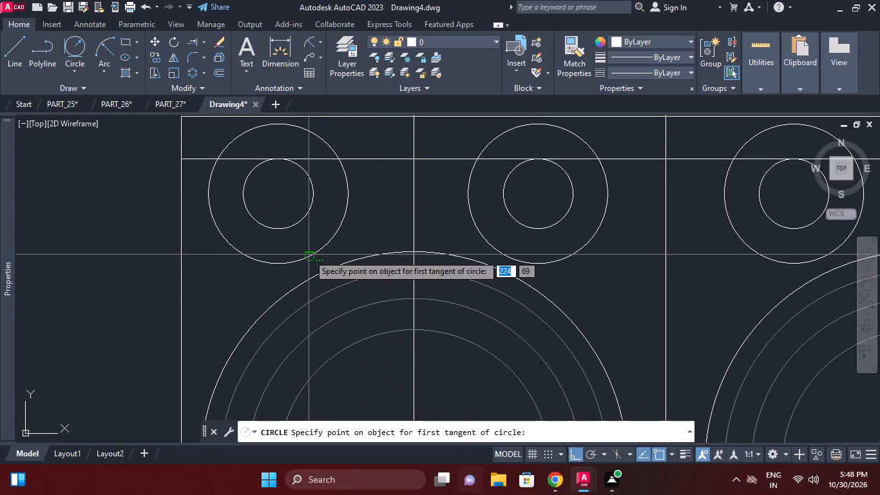
click(309, 255)
click(319, 271)
text(1.5)
key(Return)
Draw a 1.5 mm radius circle tangent to the second upper hole's outer ring and the left large outer circle.
right_click(377, 235)
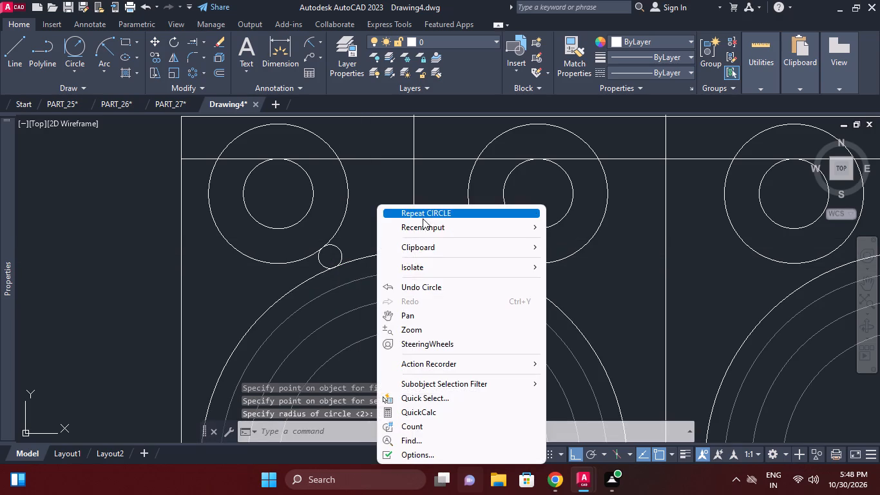
click(425, 215)
click(517, 429)
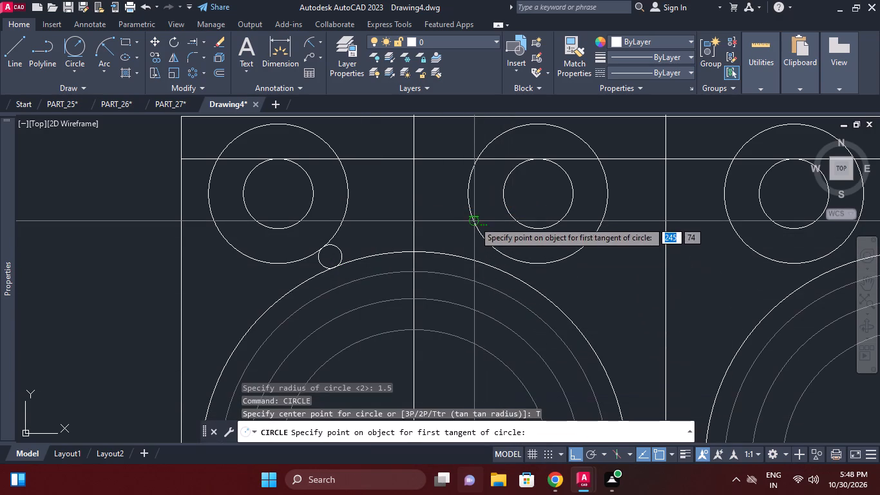
click(474, 221)
click(470, 255)
text(1.5)
key(Return)
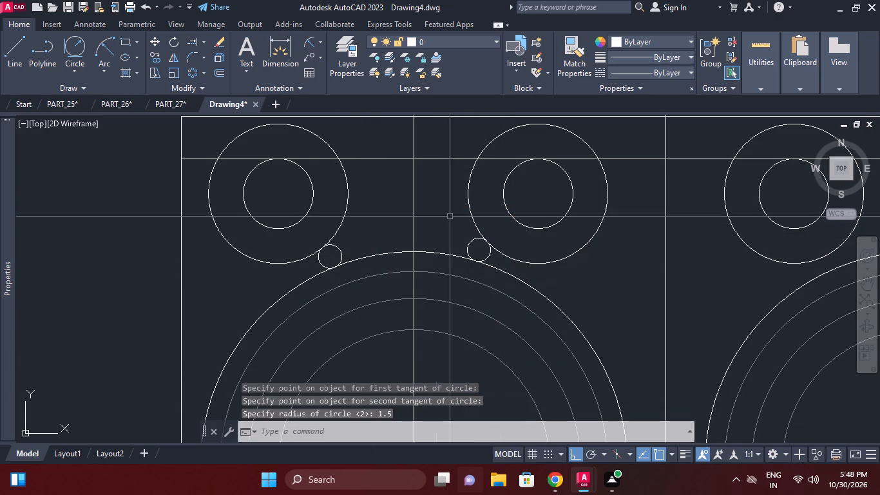
Draw a 1.5 mm radius circle tangent to the upper-left hole's outer ring and the offset line below the plate's top edge.
right_click(433, 191)
click(446, 194)
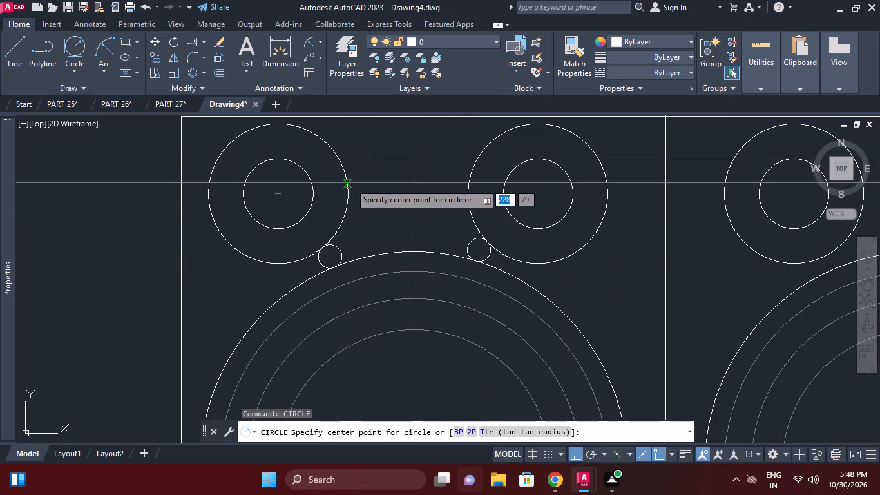
click(518, 431)
click(345, 187)
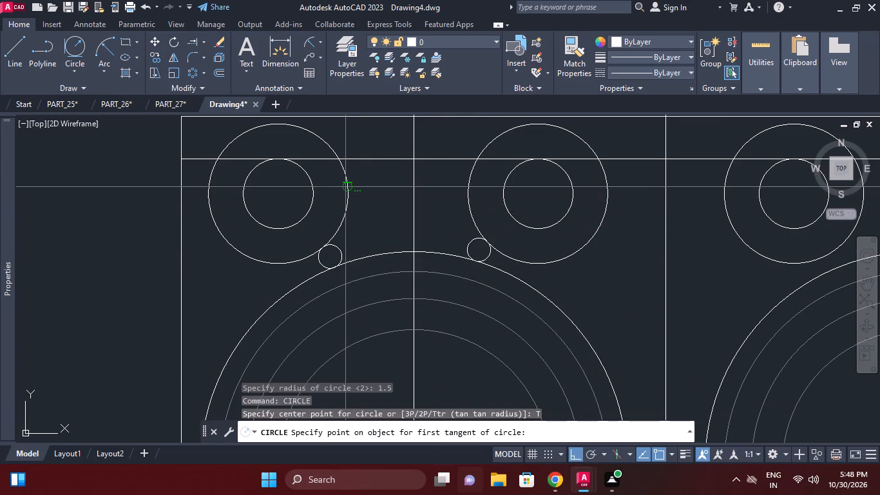
click(356, 162)
text(1.)
key(5)
key(Return)
Draw a 1.5 mm radius circle tangent to the offset line below the plate's top edge and the second upper hole's outer ring.
right_click(343, 226)
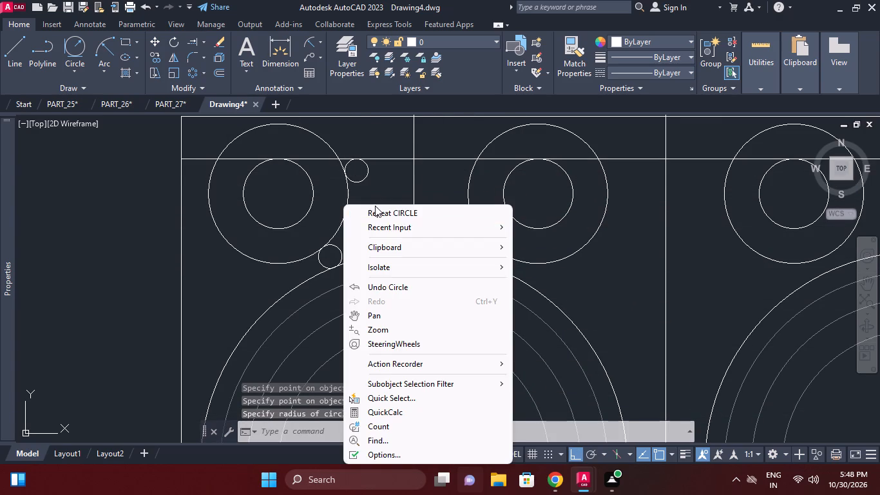
click(379, 208)
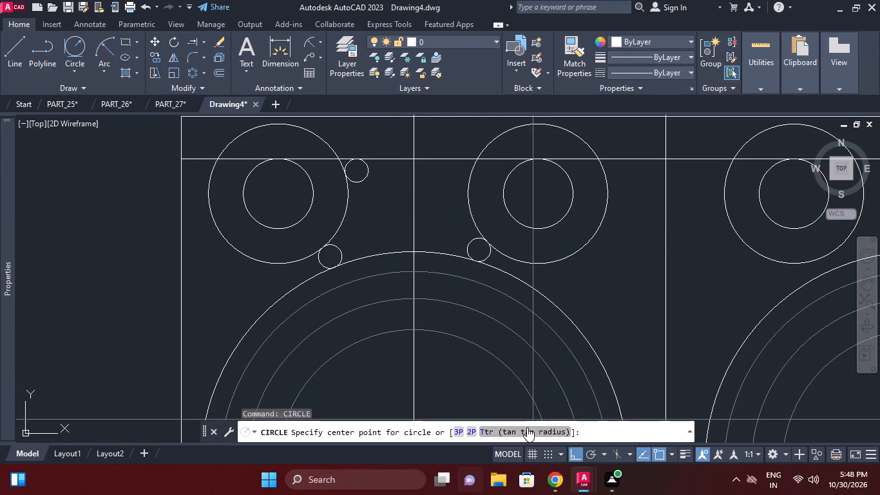
click(527, 428)
click(445, 160)
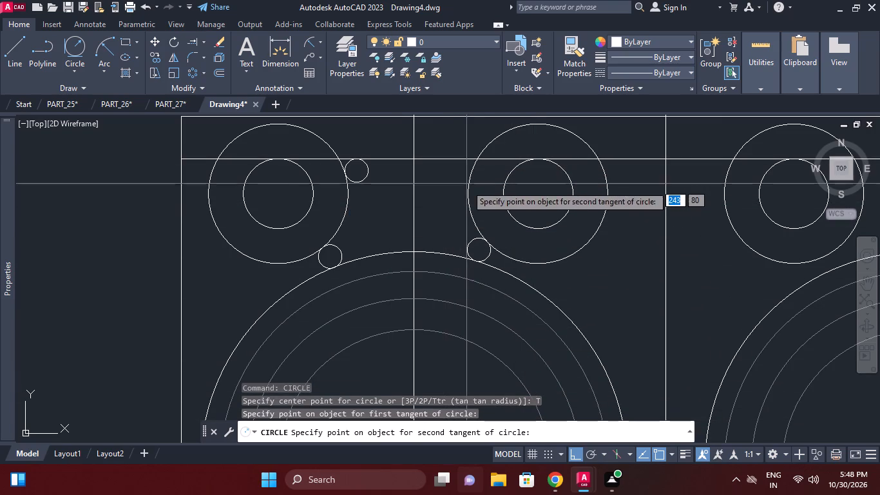
click(467, 189)
text(1.5)
key(Return)
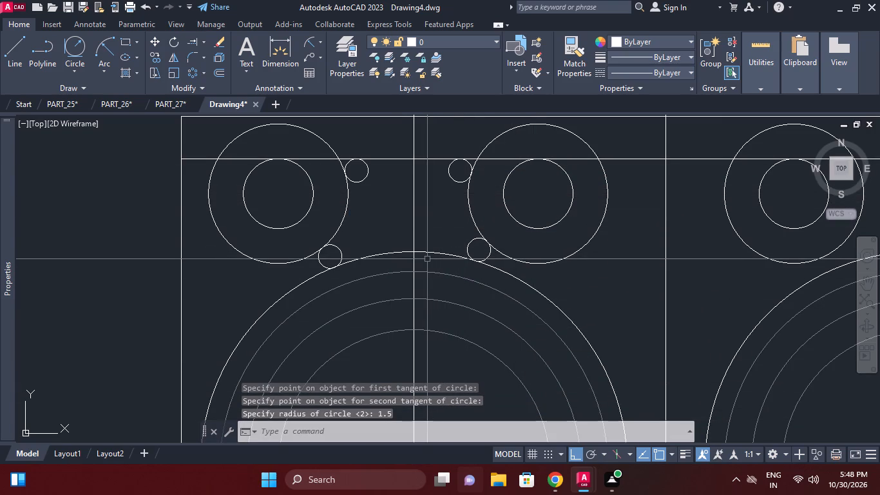
Draw a 1.5 mm radius circle tangent to the third lower hole's outer ring and the offset line above the plate's bottom edge.
middle_drag(404, 267, 207, 260)
scroll(394, 276, down, 2)
middle_drag(426, 295, 419, 282)
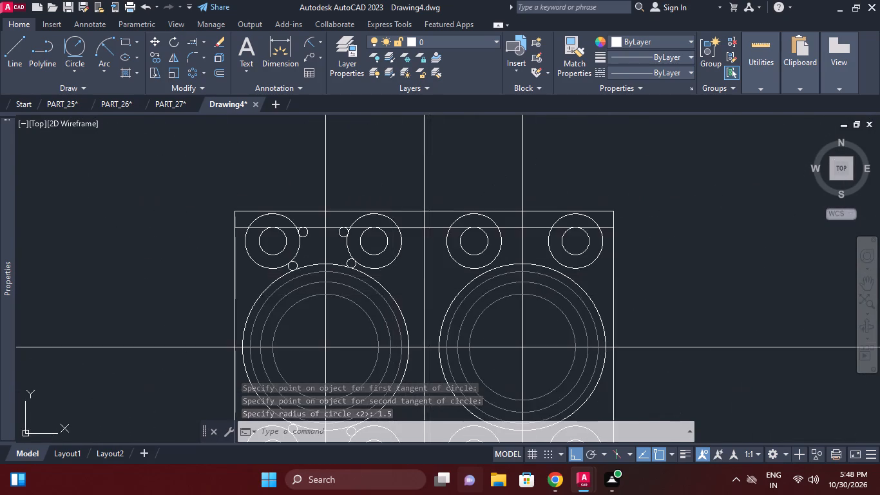
middle_drag(419, 282, 385, 186)
middle_drag(464, 317, 463, 267)
middle_drag(474, 307, 376, 326)
scroll(376, 315, up, 1)
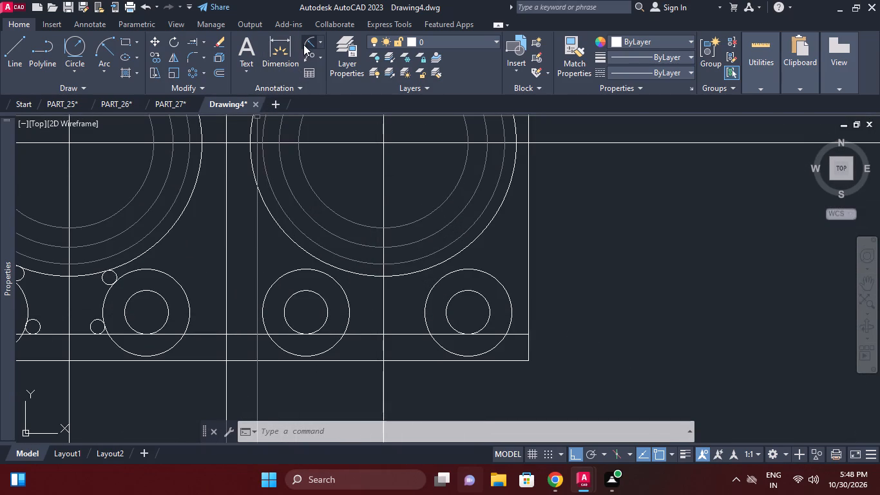
click(88, 48)
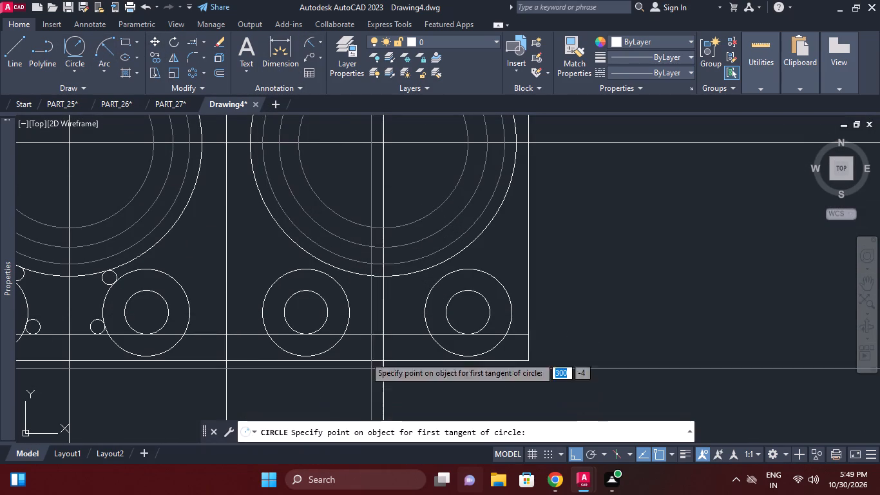
click(350, 318)
click(362, 334)
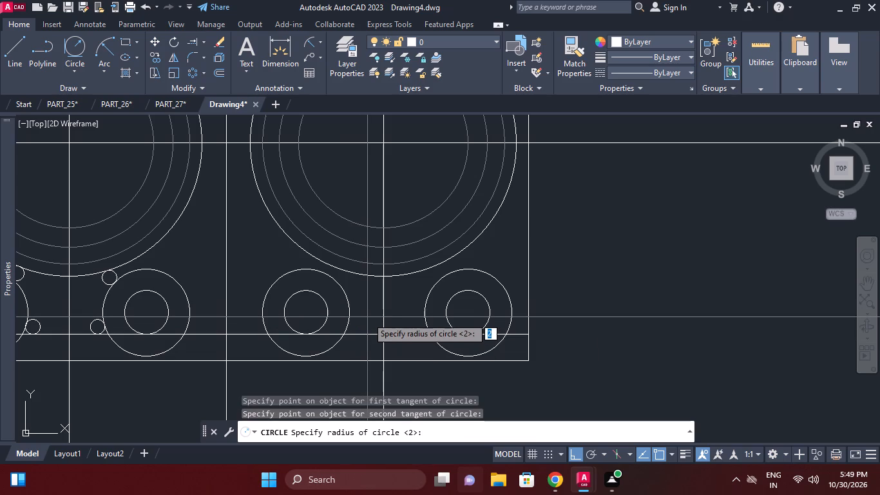
text(1.5)
key(Return)
Draw a 1.5 mm radius circle tangent to the lower-right hole's outer ring and the offset line above the plate's bottom edge.
scroll(377, 329, up, 1)
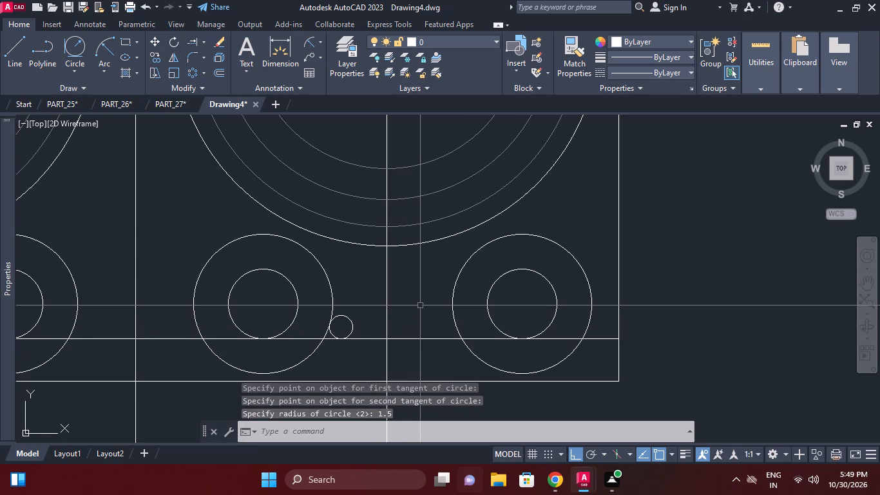
scroll(420, 306, down, 1)
middle_drag(443, 322, 486, 322)
scroll(445, 322, down, 1)
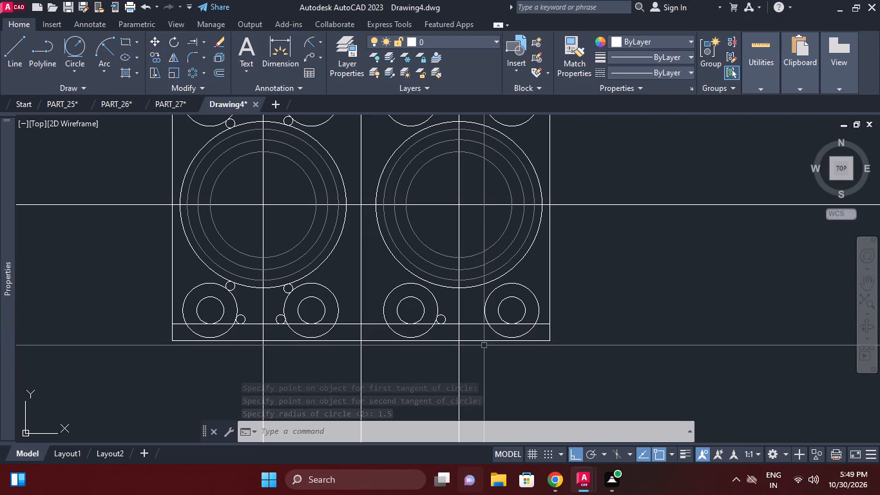
scroll(483, 345, up, 1)
right_click(408, 258)
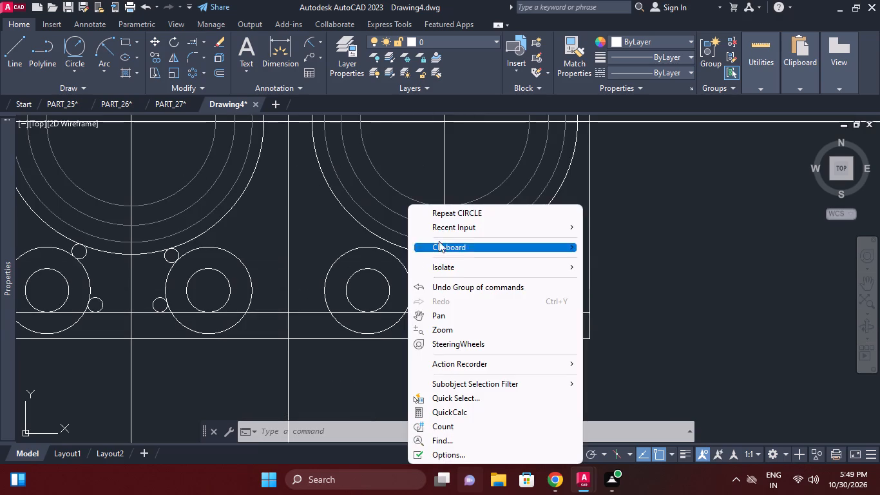
click(447, 217)
click(498, 432)
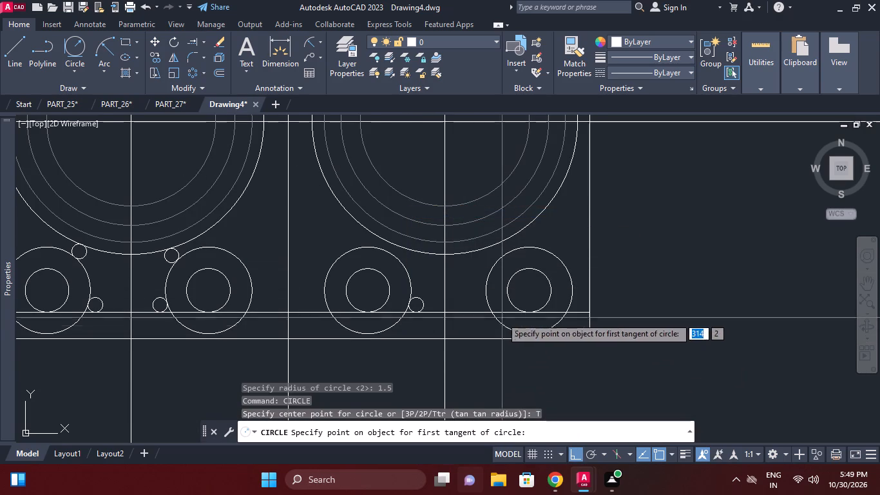
click(488, 298)
click(481, 310)
text(1.5)
key(Return)
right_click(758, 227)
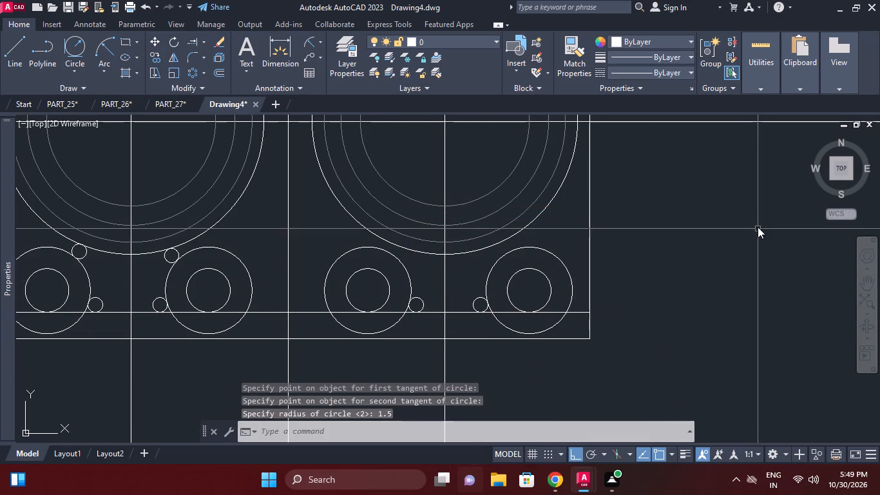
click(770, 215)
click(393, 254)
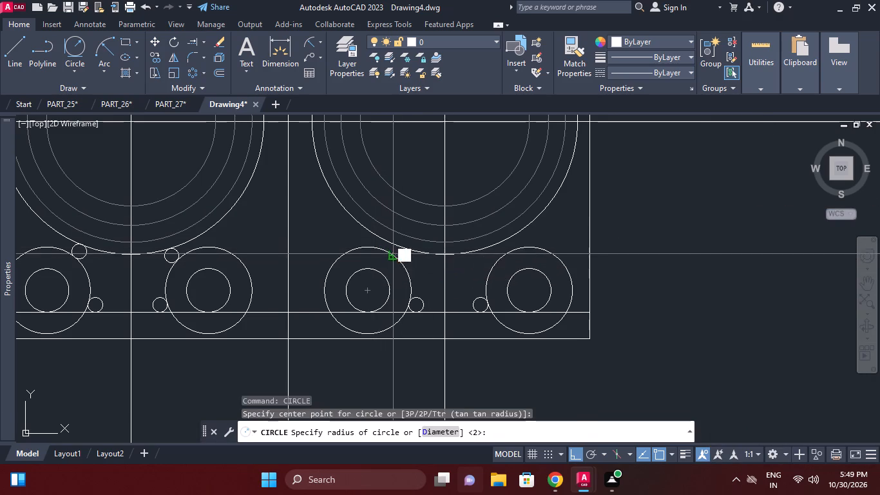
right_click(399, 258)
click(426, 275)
Draw a 1.5 mm radius circle tangent to the third lower hole's outer ring and the right large outer circle.
right_click(430, 271)
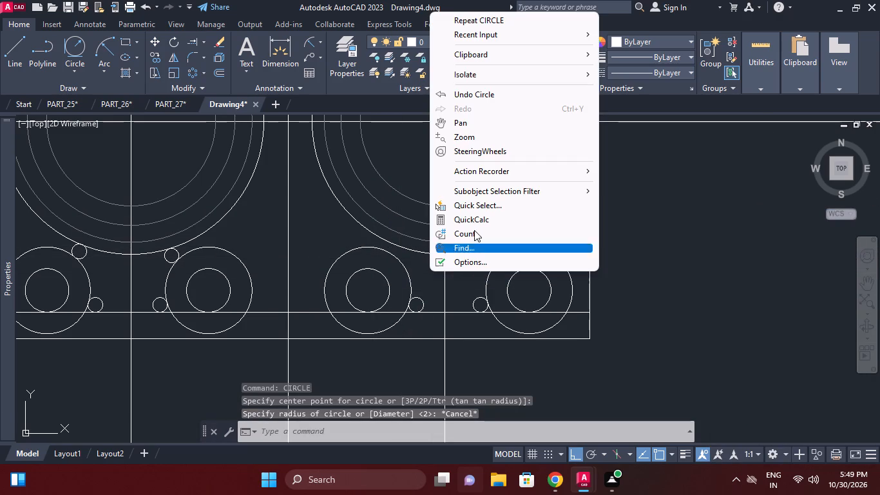
click(472, 19)
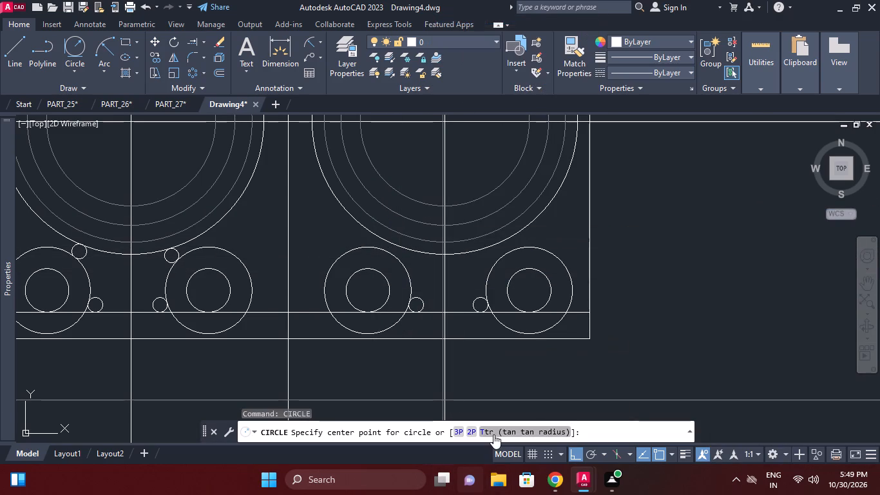
click(493, 434)
click(403, 264)
click(410, 253)
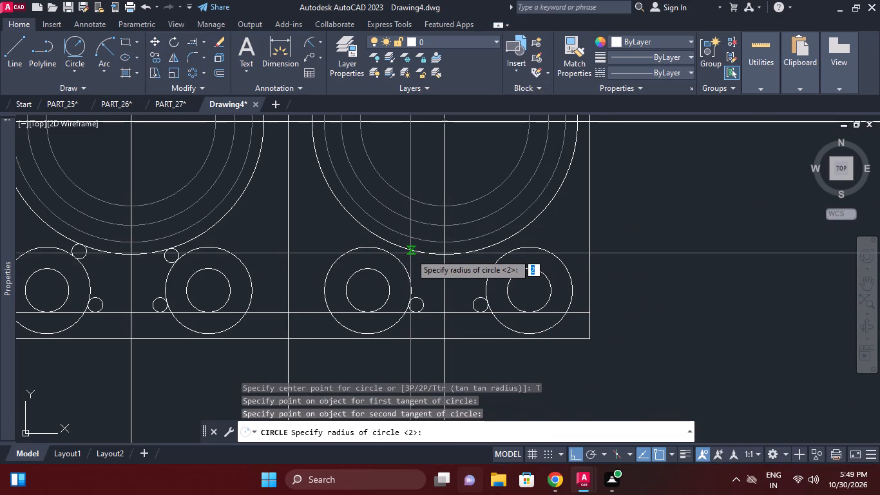
key(1)
text(.5)
key(Return)
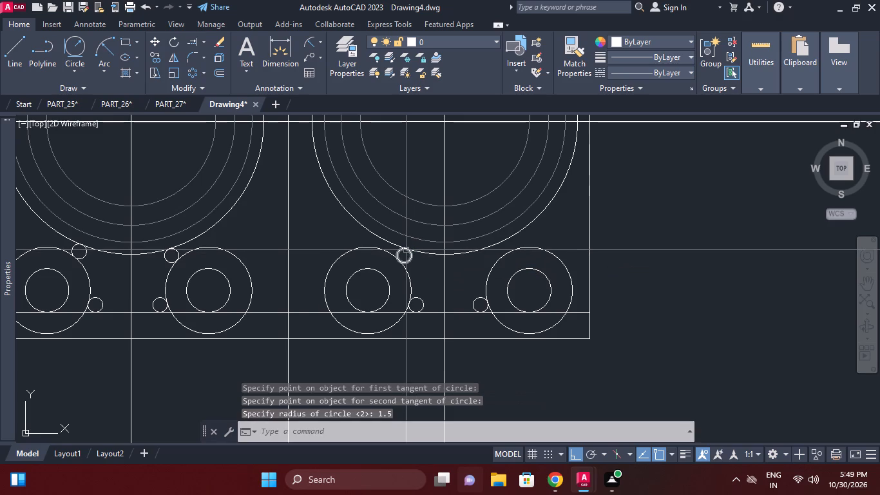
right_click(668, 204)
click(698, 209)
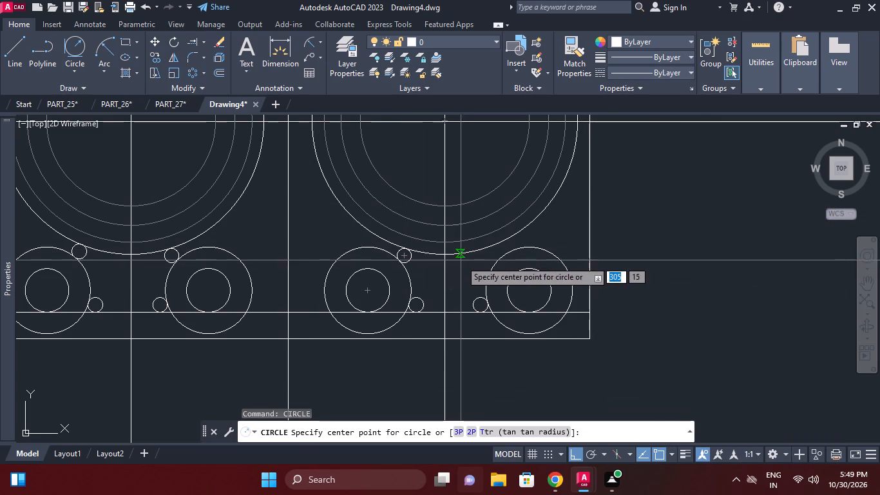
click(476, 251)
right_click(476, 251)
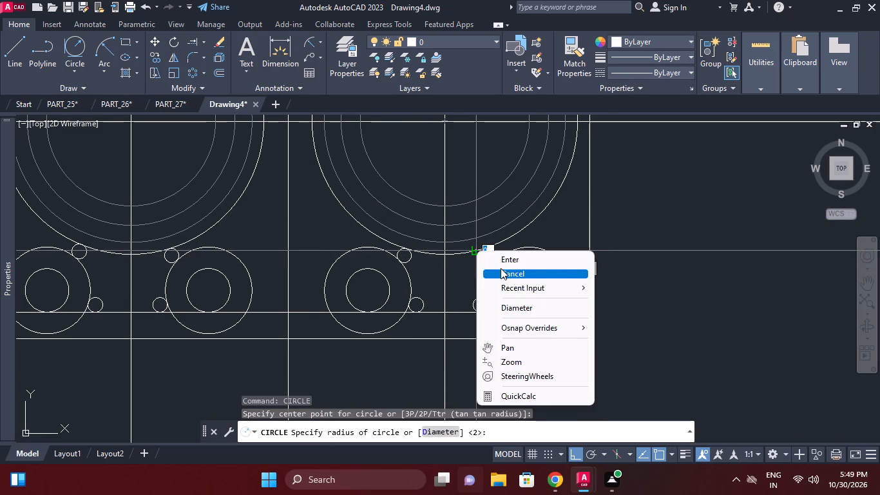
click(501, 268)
Draw a 1.5 mm radius circle tangent to the lower-right hole's outer ring and the right large outer circle.
right_click(499, 266)
click(551, 21)
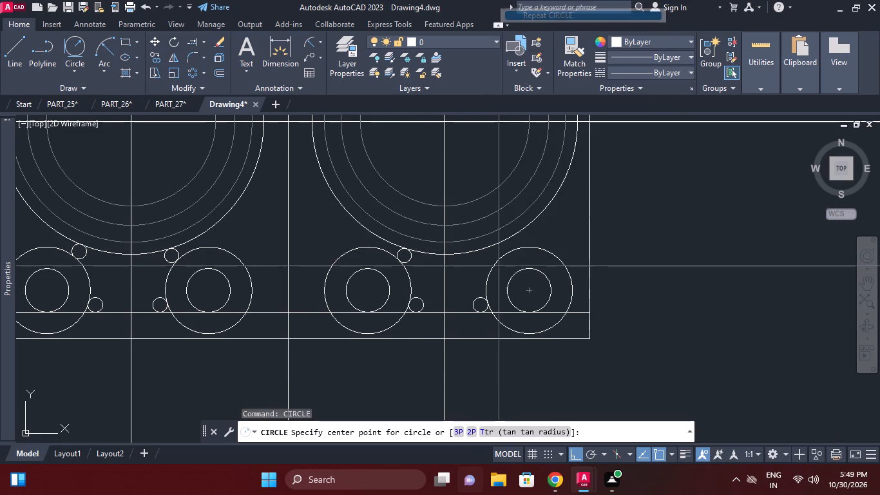
click(517, 426)
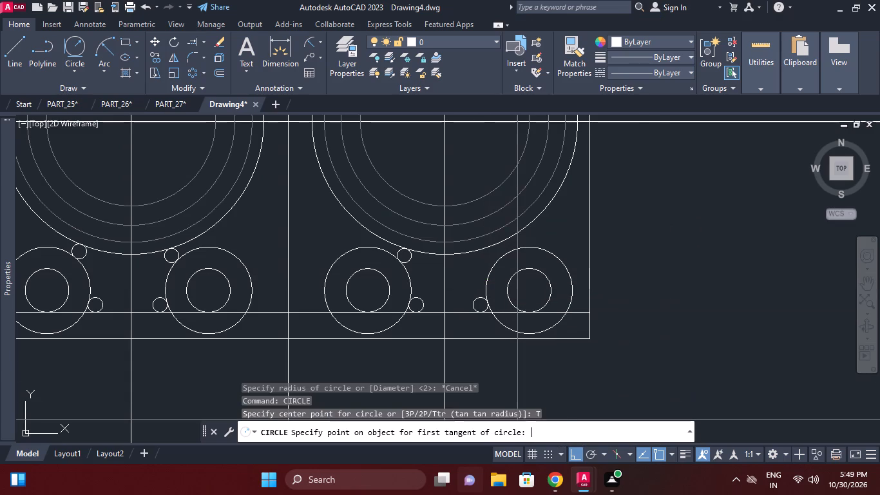
click(492, 267)
click(484, 254)
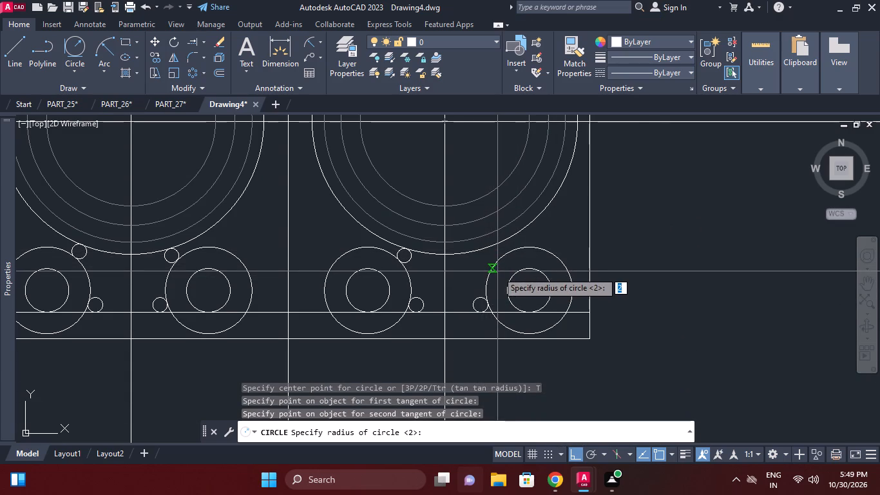
text(1.)
key(5)
key(Return)
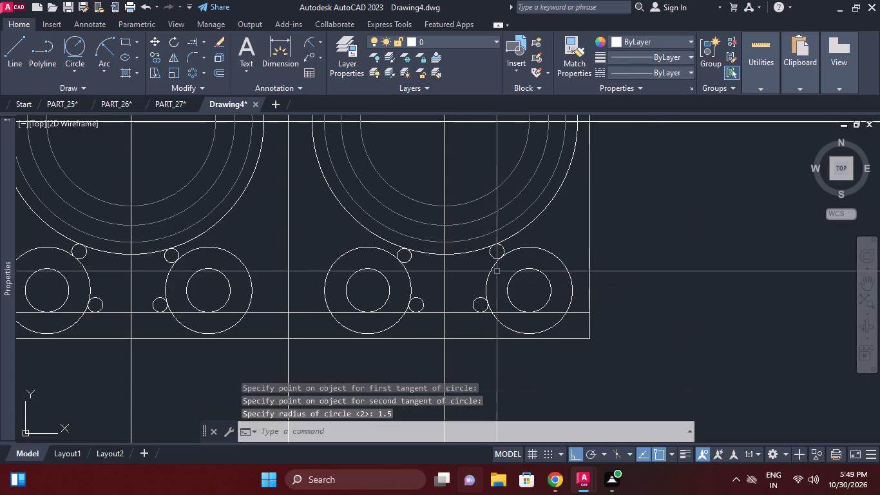
Draw a circle tangent to the third upper hole's outer ring and the top offset line, reusing the 1.5 mm radius.
scroll(497, 273, down, 1)
middle_drag(498, 278, 507, 327)
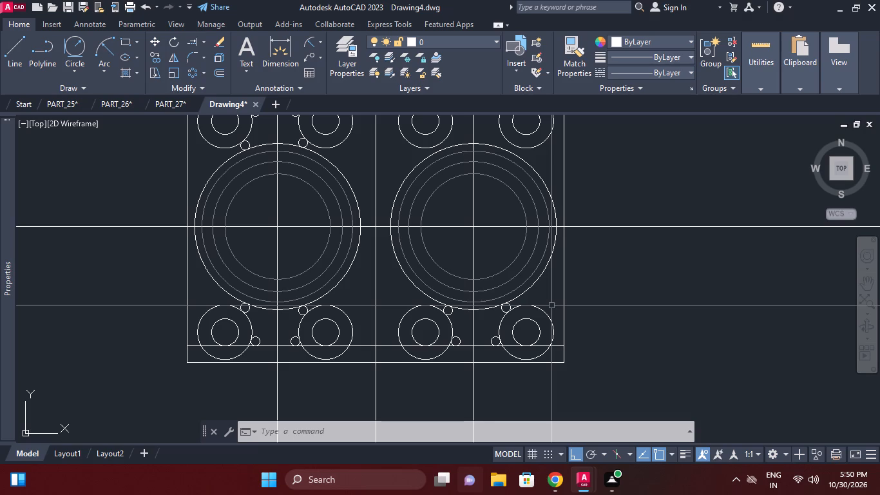
scroll(445, 255, down, 1)
middle_drag(444, 269, 460, 311)
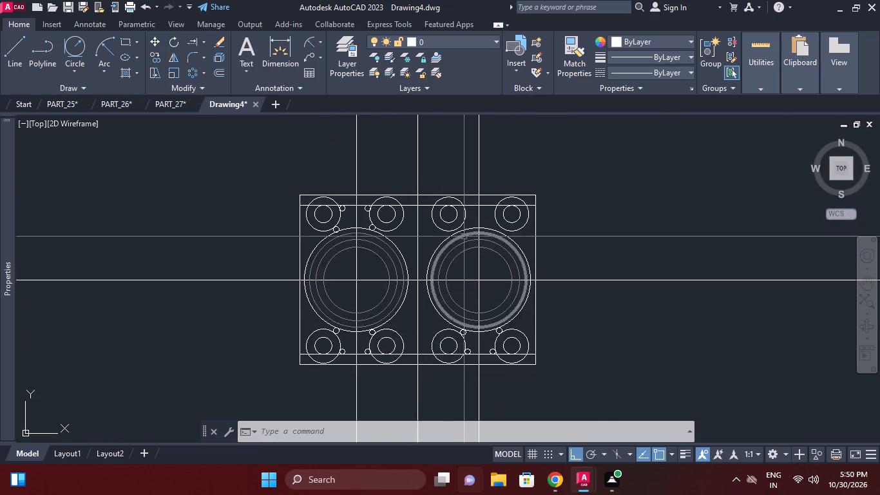
scroll(464, 236, up, 2)
click(82, 44)
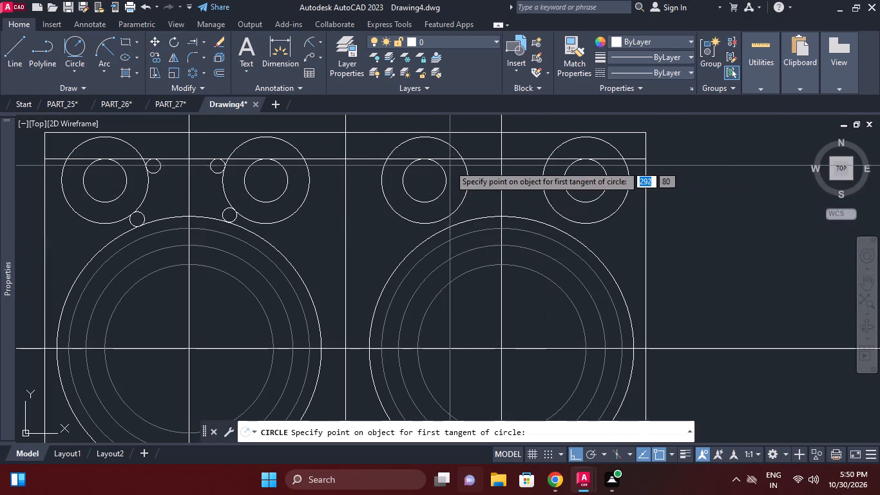
scroll(449, 165, up, 1)
click(473, 177)
click(489, 156)
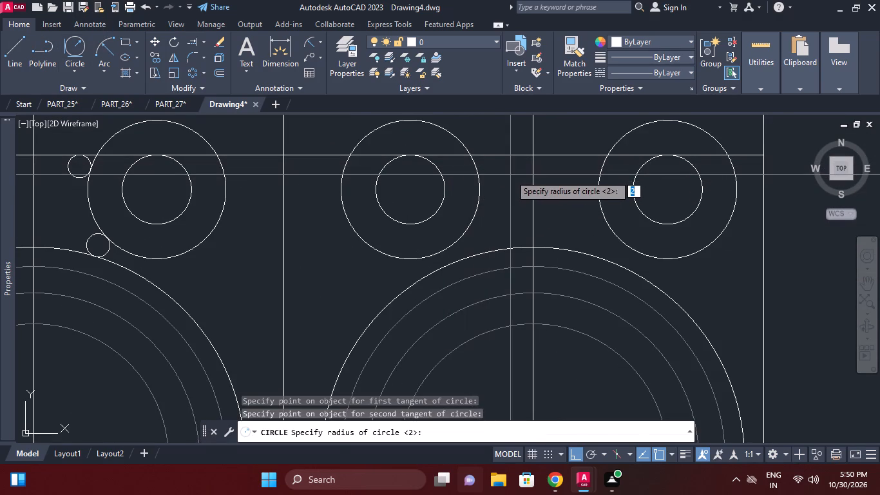
right_click(510, 175)
Draw a 1.5 mm radius circle tangent to the offset line below the plate's top edge and the upper-right hole's outer ring.
right_click(597, 199)
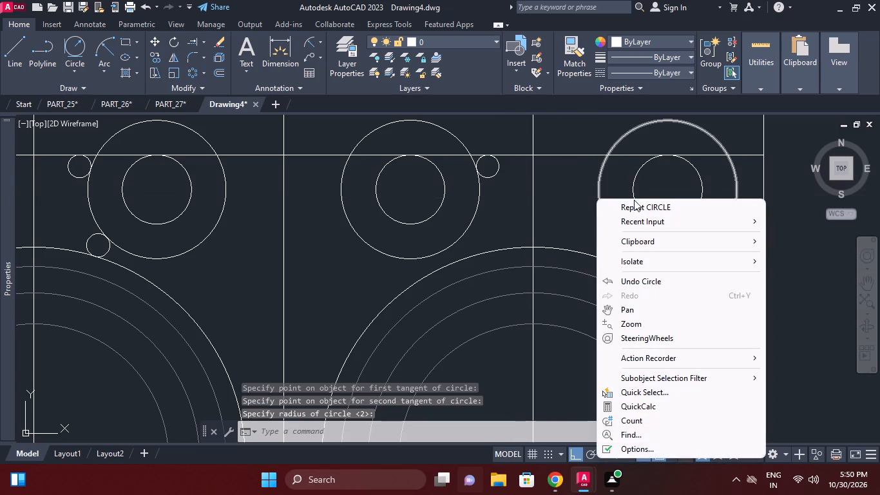
click(634, 204)
click(539, 431)
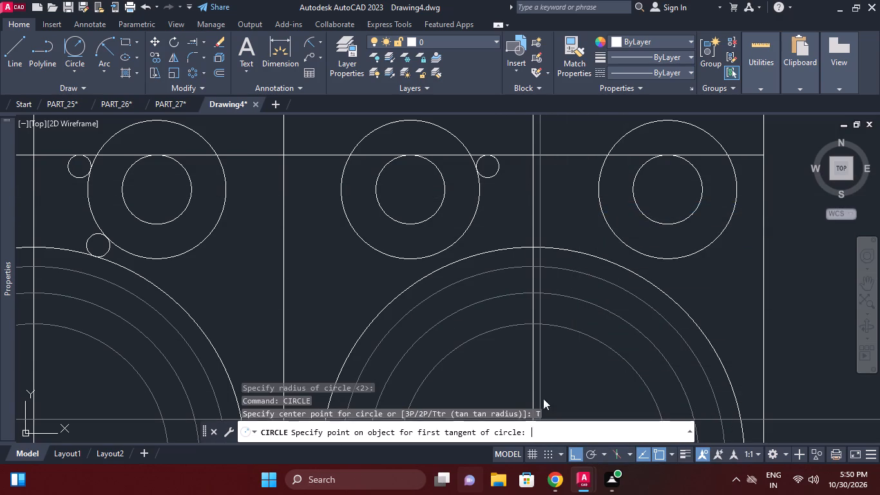
click(573, 156)
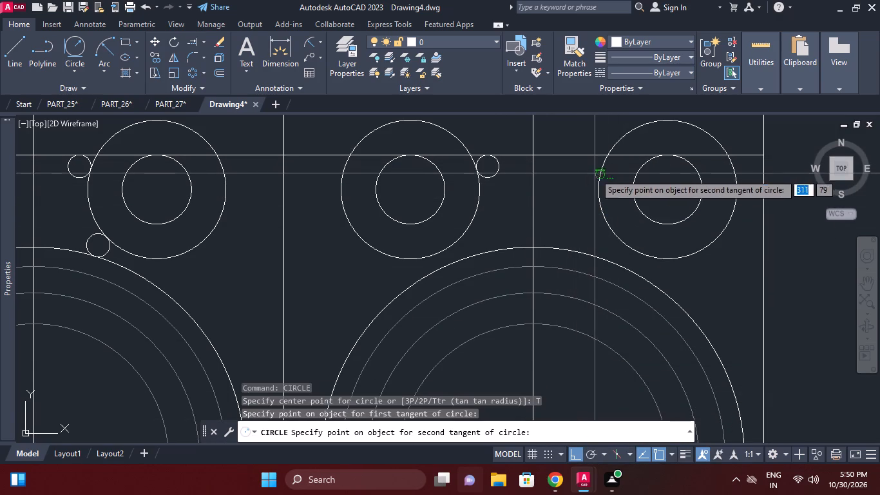
click(595, 173)
text(1.5)
key(Return)
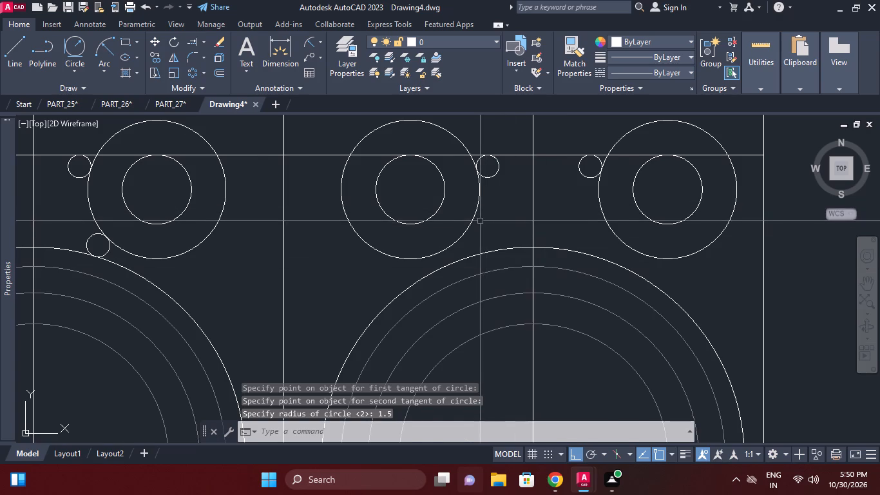
Draw a circle tangent to the third upper hole's outer ring and the right large outer circle, reusing the 1.5 mm radius.
scroll(480, 222, down, 1)
right_click(479, 228)
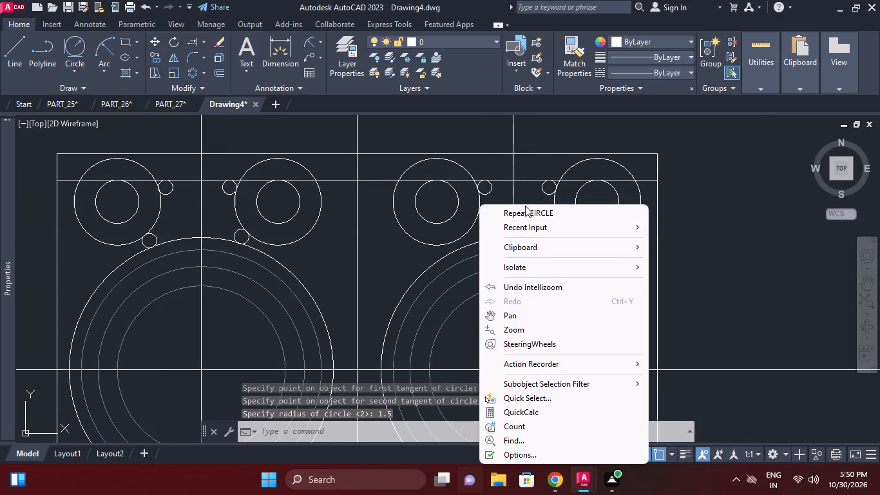
click(526, 212)
click(519, 430)
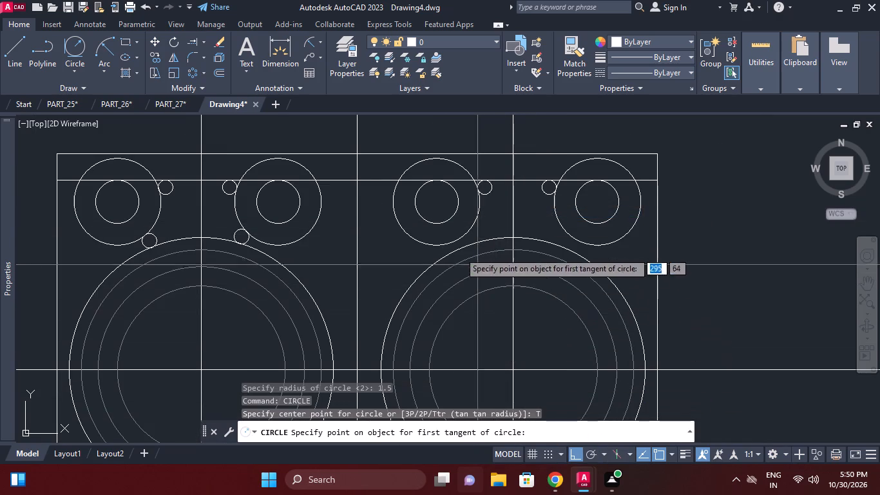
click(460, 236)
click(466, 249)
right_click(479, 239)
Draw a circle tangent to the right large outer circle and the upper-right hole's outer ring, reusing the 1.5 mm radius.
right_click(533, 228)
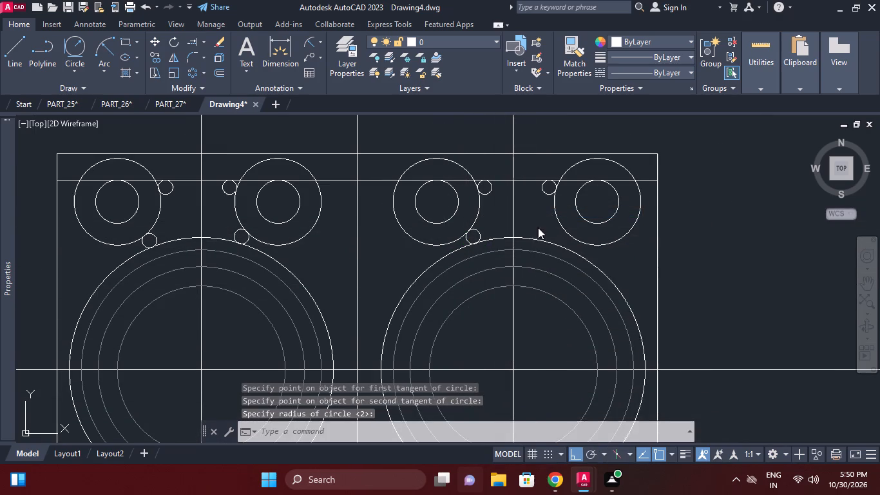
click(586, 220)
click(535, 432)
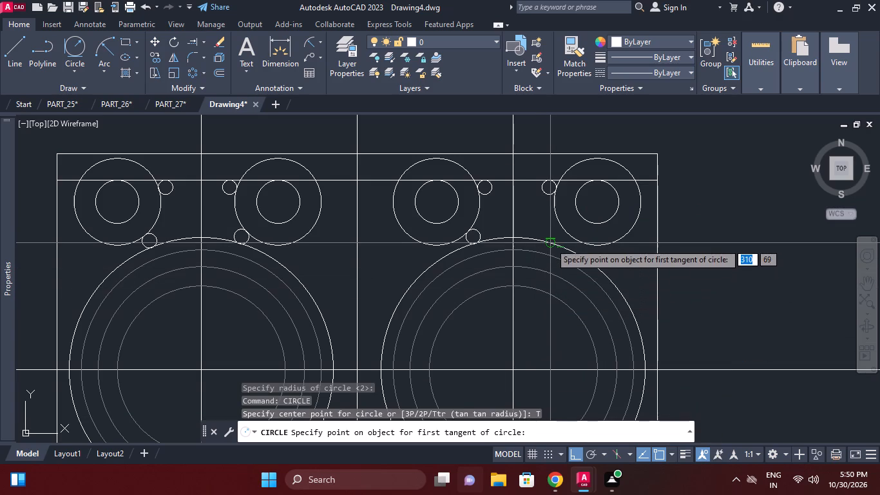
click(550, 243)
click(552, 224)
right_click(514, 220)
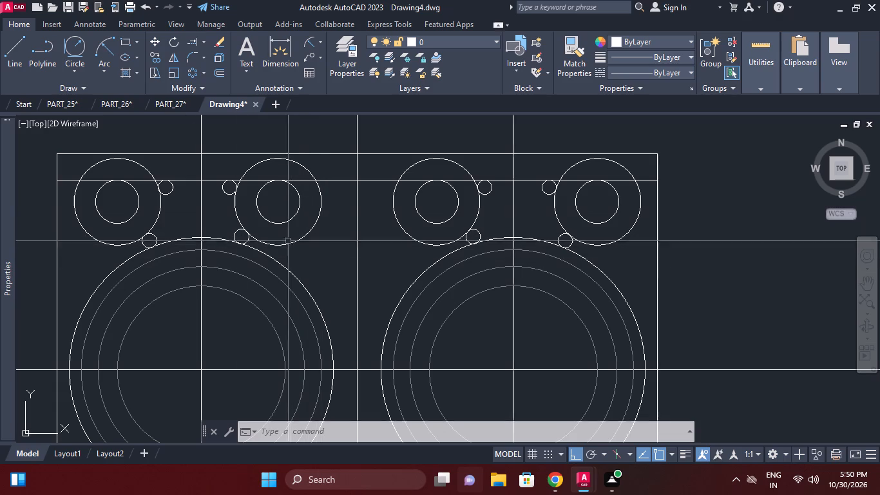
Draw a 1.5 mm radius circle tangent to the left large outer circle and the second upper hole's outer ring, toward the plate's middle.
click(66, 54)
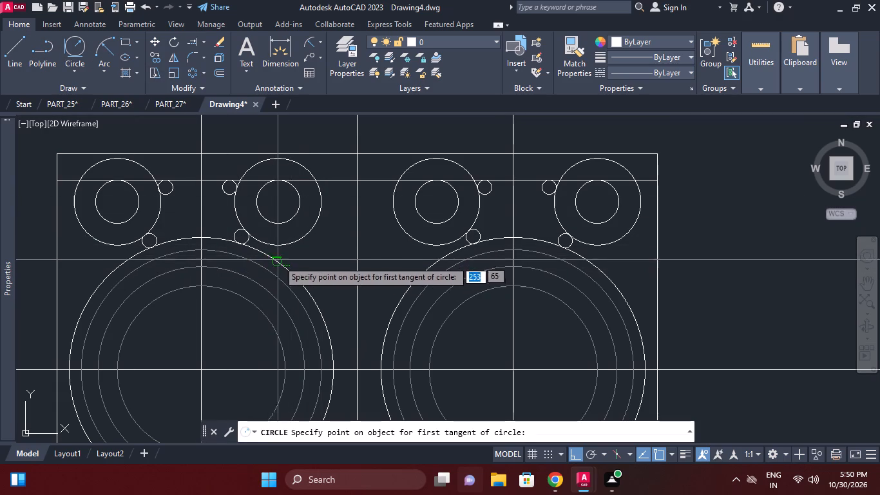
click(281, 266)
click(283, 249)
right_click(324, 253)
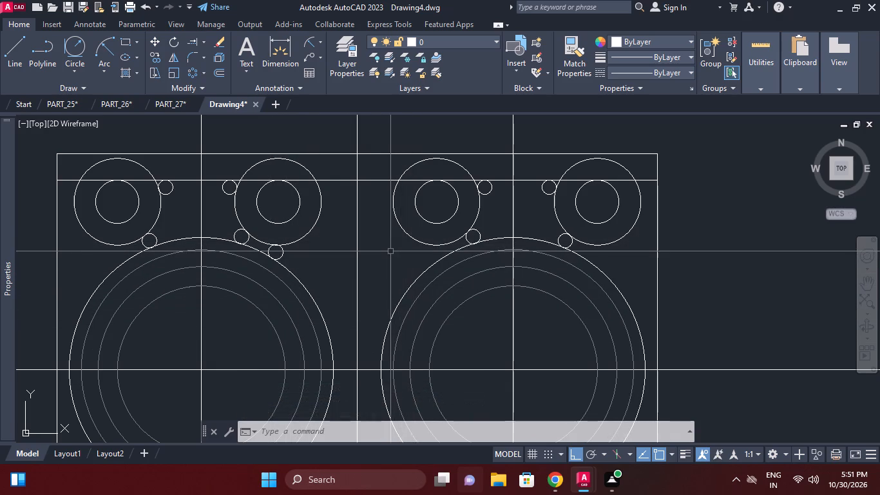
Draw a 1.5 mm radius circle tangent to the third upper hole's outer ring and the right large outer circle, toward the plate's middle.
click(75, 57)
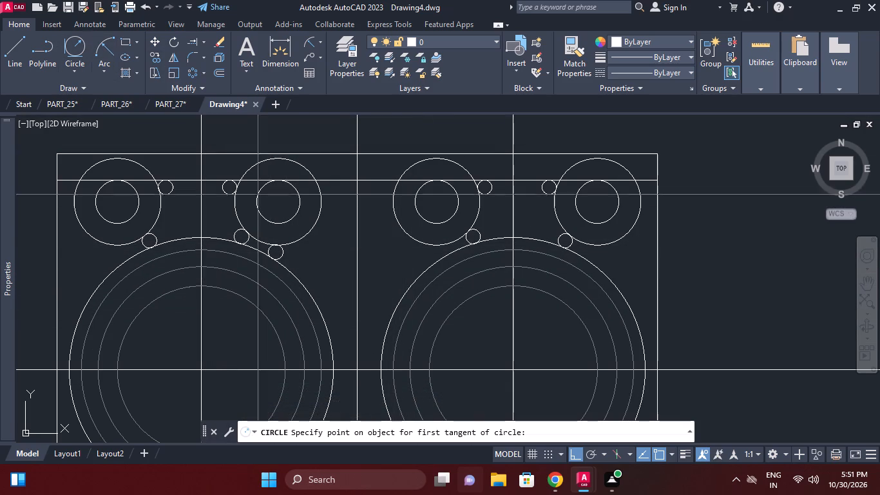
click(419, 242)
click(432, 256)
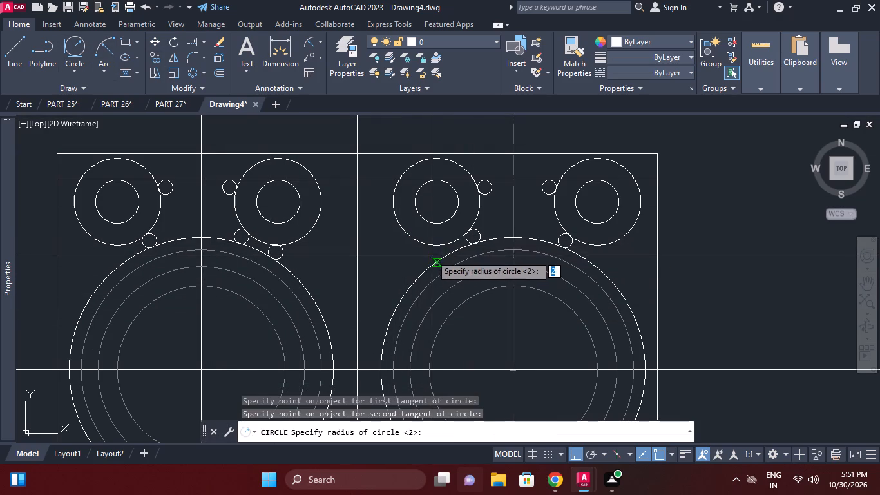
right_click(424, 252)
Draw a 1.5 mm radius circle tangent to the second upper hole's outer ring and the top offset line, beside the plate's vertical centreline.
middle_drag(471, 303, 492, 262)
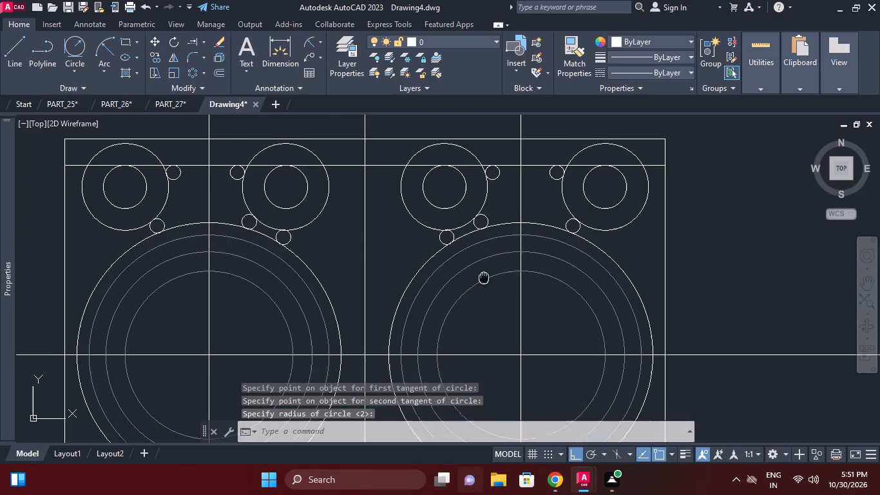
middle_drag(492, 262, 492, 255)
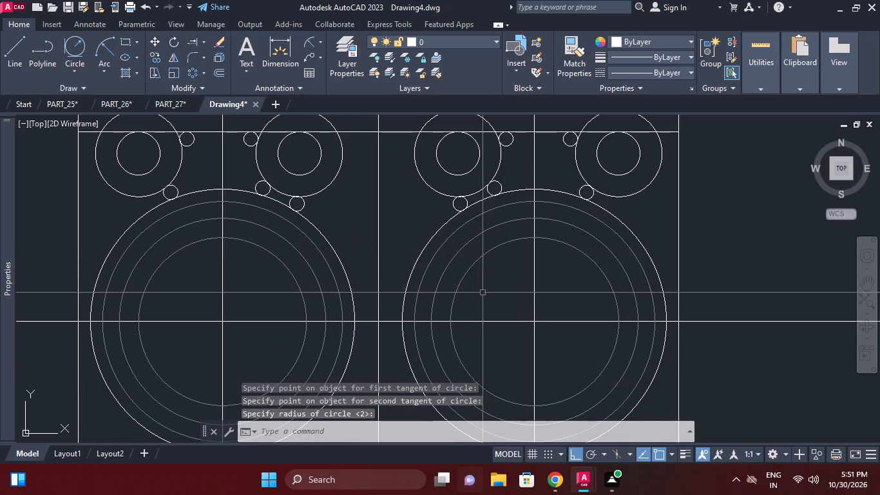
middle_click(480, 302)
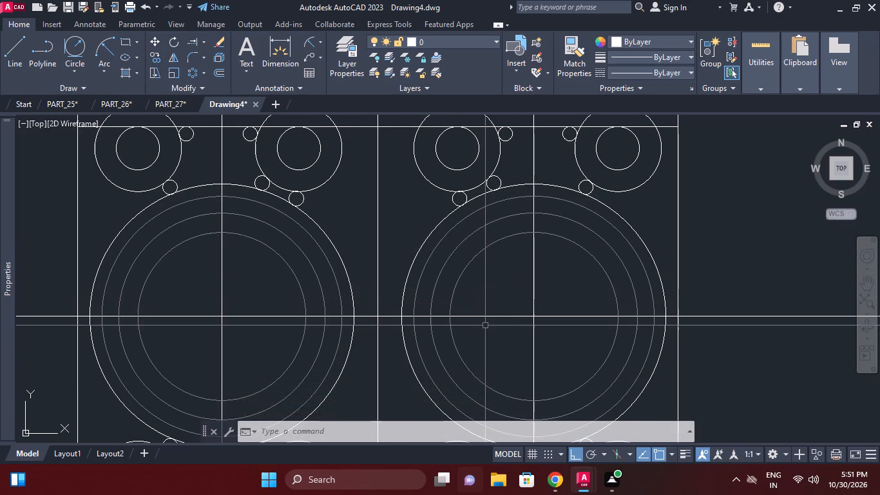
scroll(485, 325, down, 1)
middle_drag(486, 351, 485, 360)
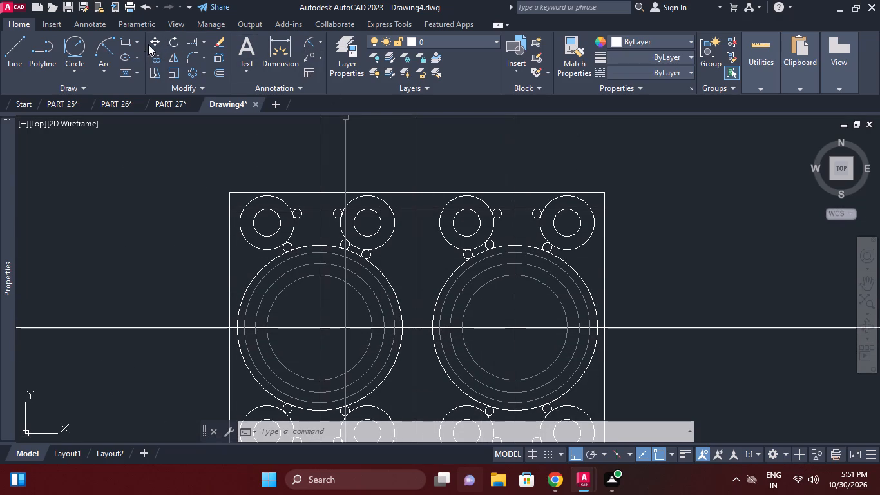
click(63, 44)
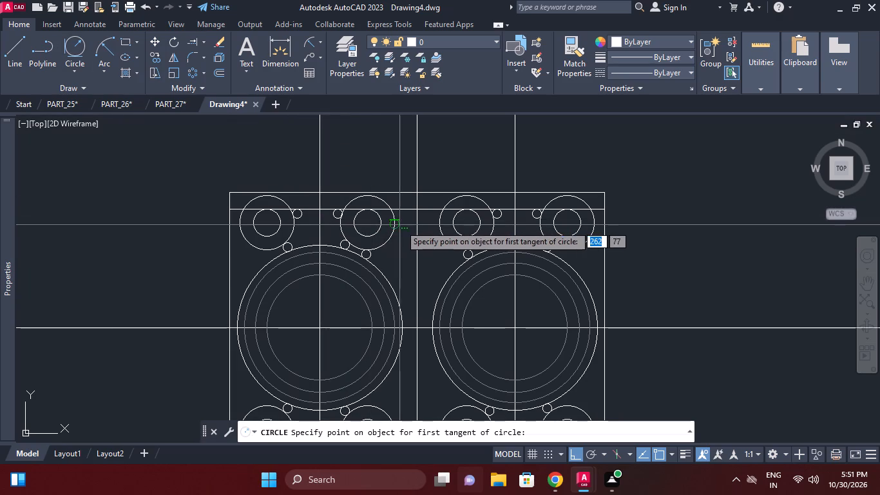
click(393, 218)
click(402, 213)
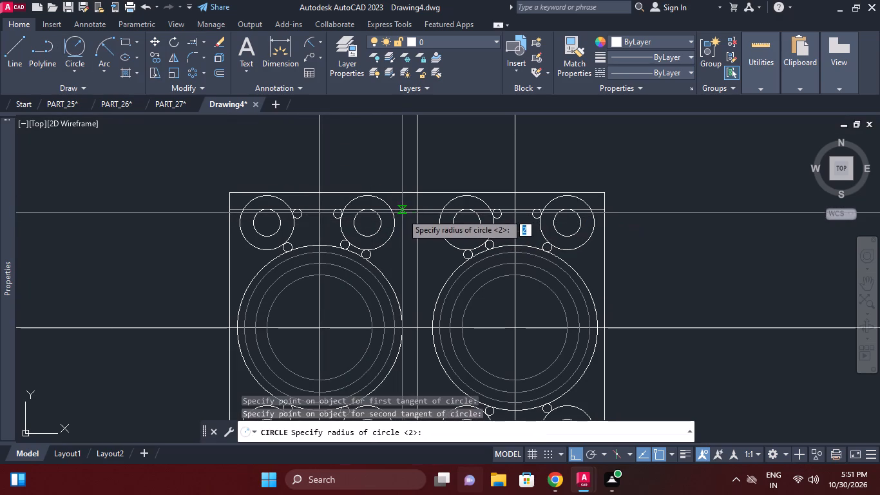
right_click(406, 238)
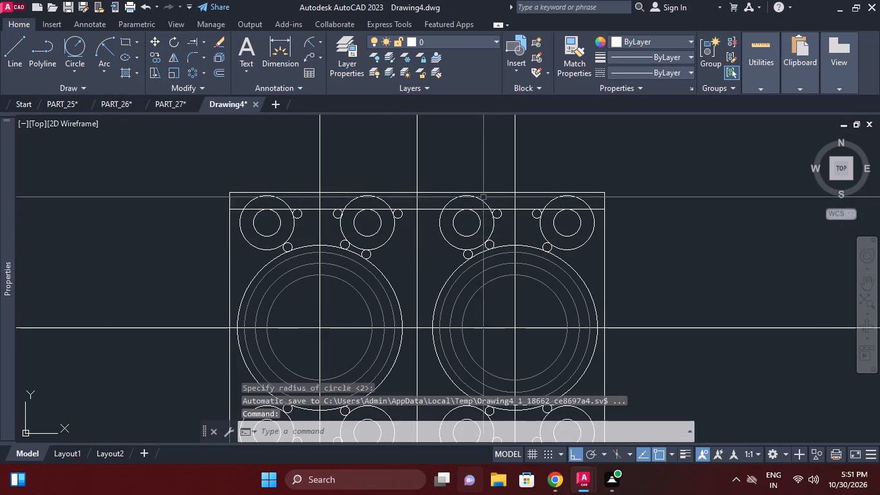
Draw a 1.5 mm radius circle tangent to the third upper hole's outer ring and the top offset line, beside the plate's vertical centreline.
scroll(440, 218, up, 1)
right_click(434, 218)
click(473, 214)
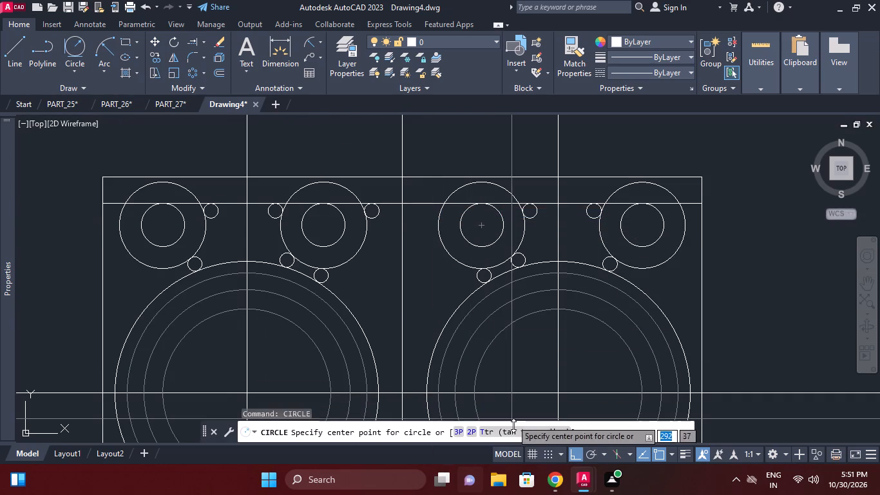
click(518, 434)
click(436, 213)
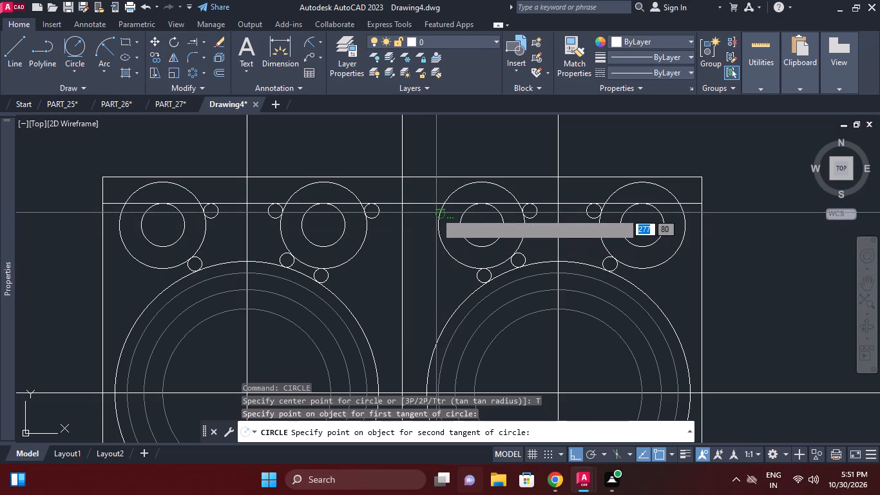
click(430, 204)
right_click(433, 224)
Draw a 1.5 mm radius circle tangent to the second lower hole's outer ring and the bottom offset line, beside the plate's vertical centreline.
middle_drag(460, 279, 469, 266)
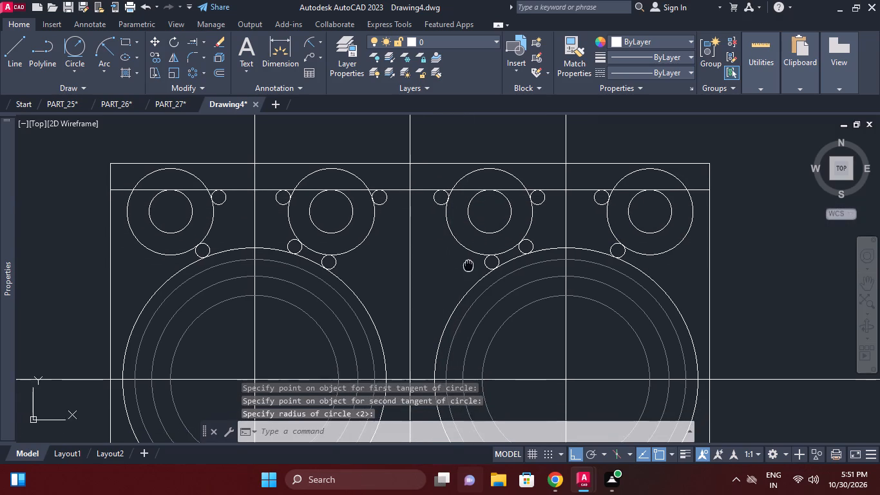
middle_drag(469, 266, 470, 266)
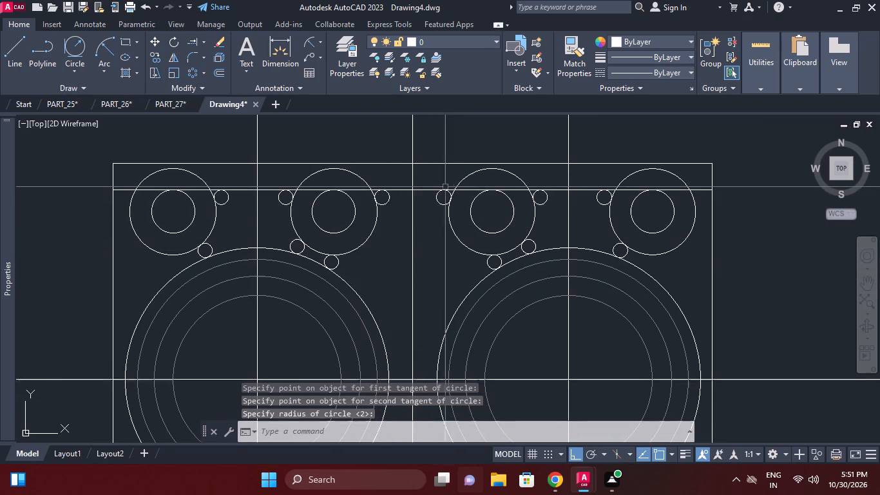
middle_drag(452, 316, 445, 257)
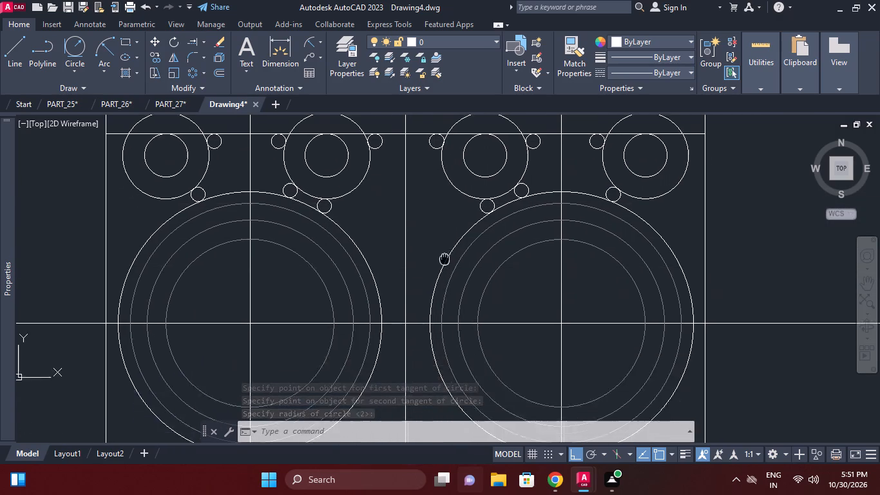
middle_drag(445, 257, 445, 257)
scroll(445, 256, down, 2)
middle_drag(445, 255, 448, 226)
middle_click(440, 282)
right_click(435, 276)
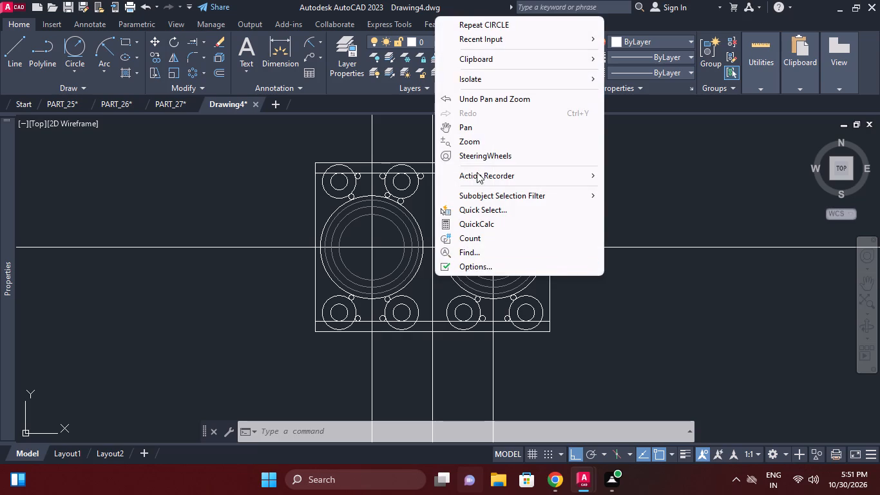
click(470, 21)
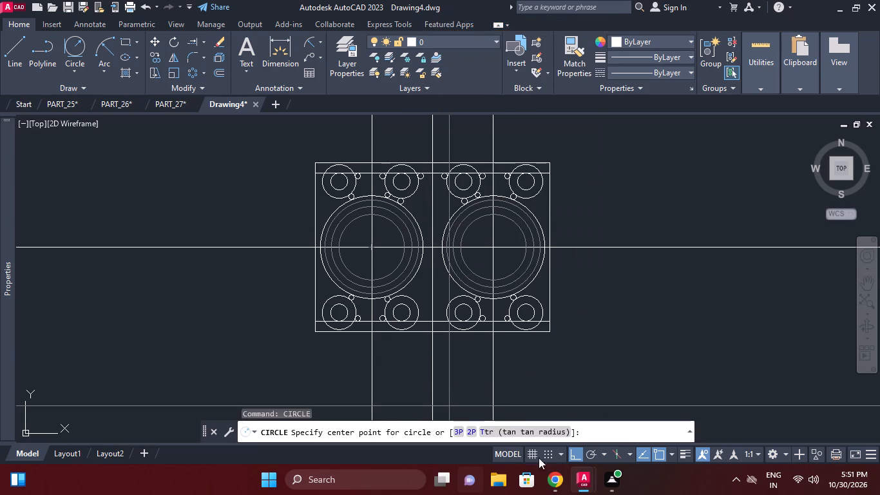
click(499, 430)
scroll(434, 308, up, 2)
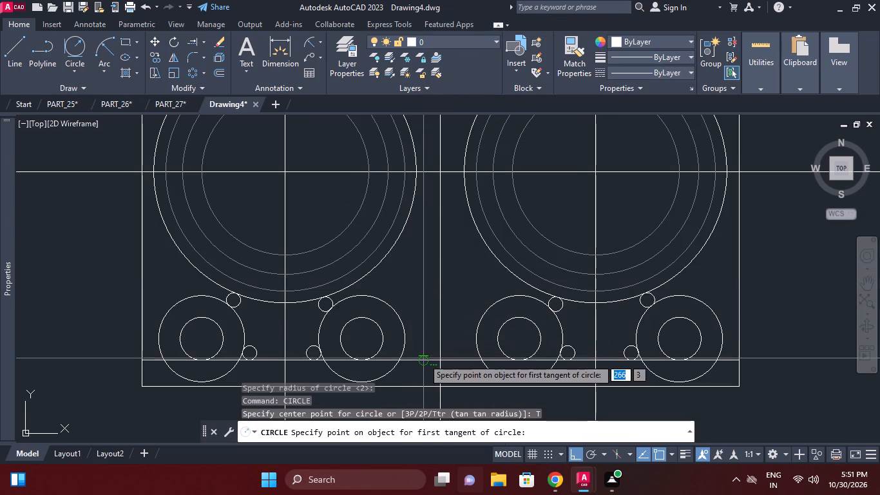
click(406, 338)
click(417, 362)
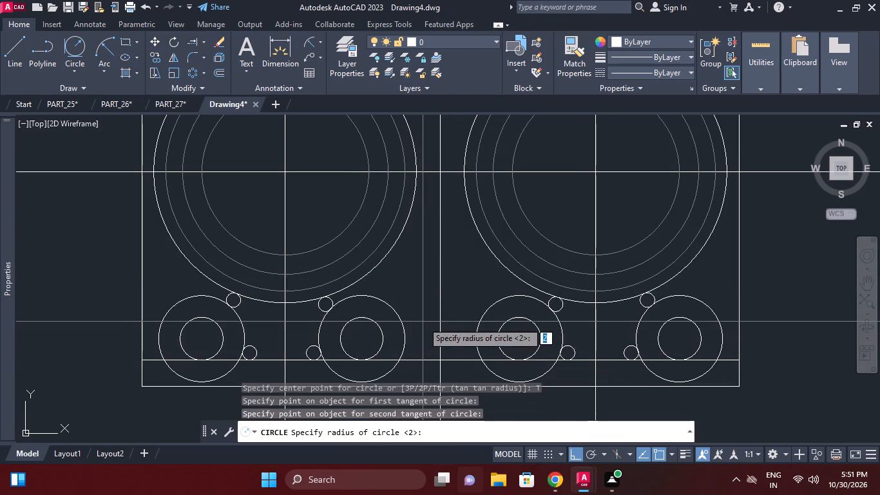
right_click(423, 321)
Draw a 1.5 mm radius circle tangent to the third lower hole's outer ring and the bottom offset line, beside the plate's vertical centreline.
right_click(466, 305)
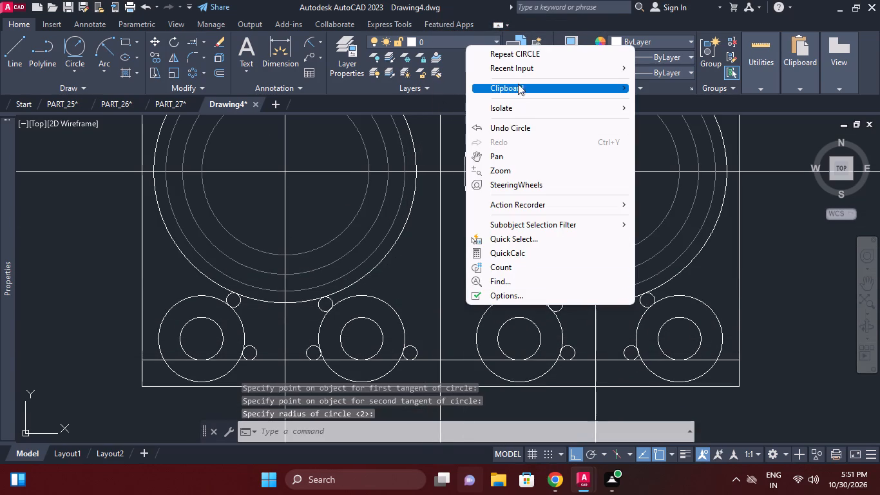
click(517, 57)
click(511, 433)
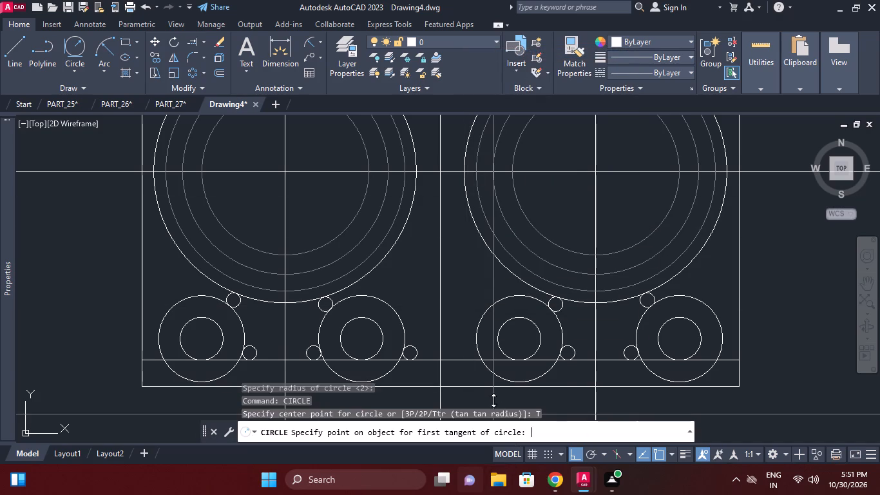
click(477, 339)
click(471, 359)
right_click(467, 349)
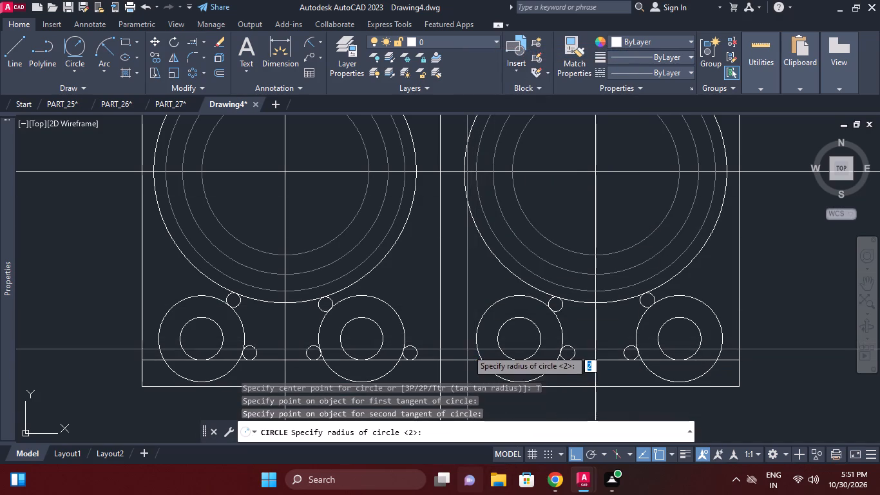
Draw a 1.5 mm radius circle tangent to the left large outer circle and the second lower hole's outer ring, toward the plate's middle.
middle_drag(487, 337, 488, 371)
scroll(477, 291, down, 1)
middle_drag(477, 290, 477, 282)
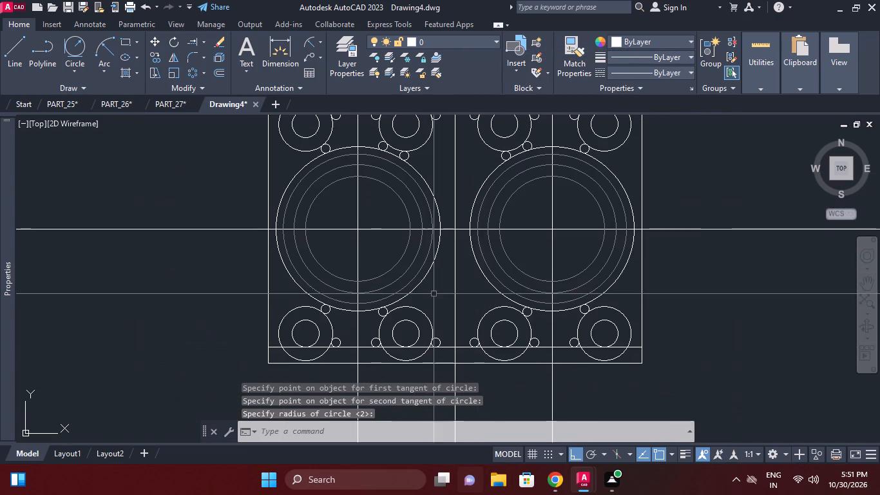
right_click(434, 292)
click(492, 41)
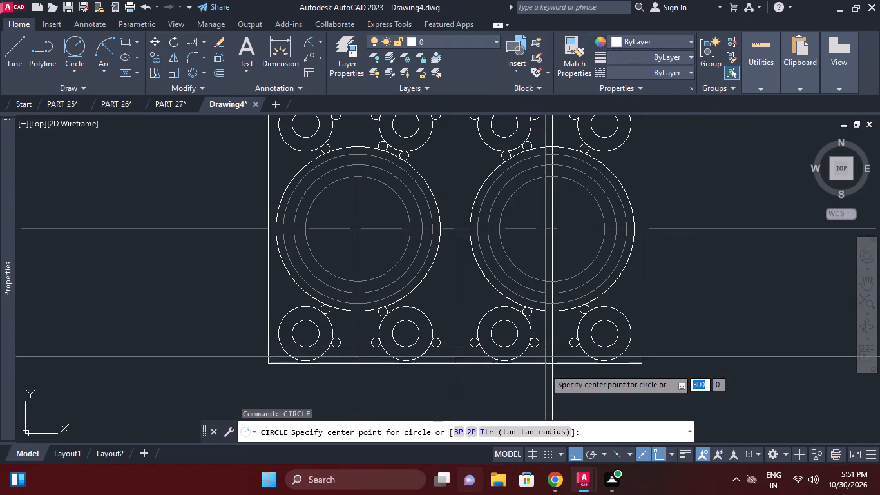
click(526, 427)
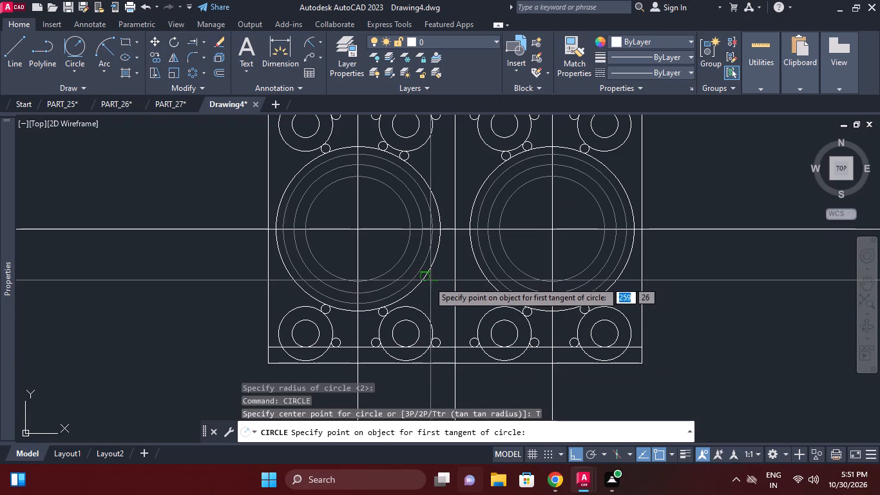
click(423, 288)
click(424, 315)
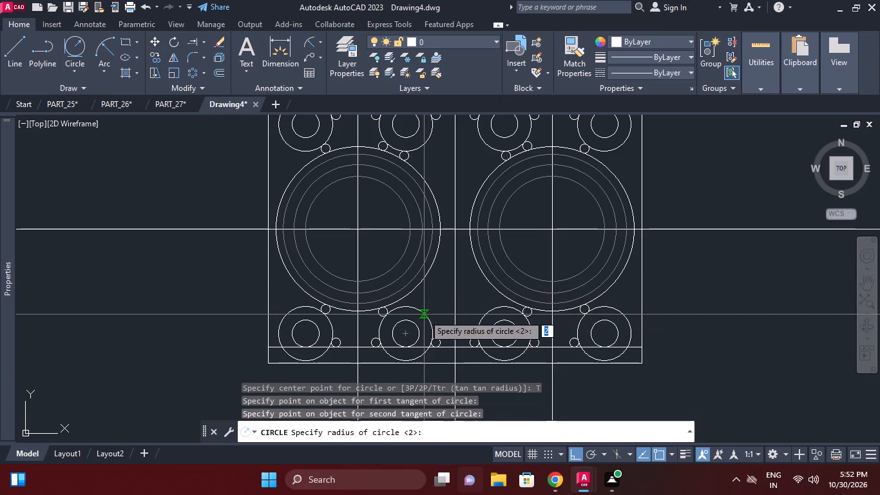
right_click(435, 299)
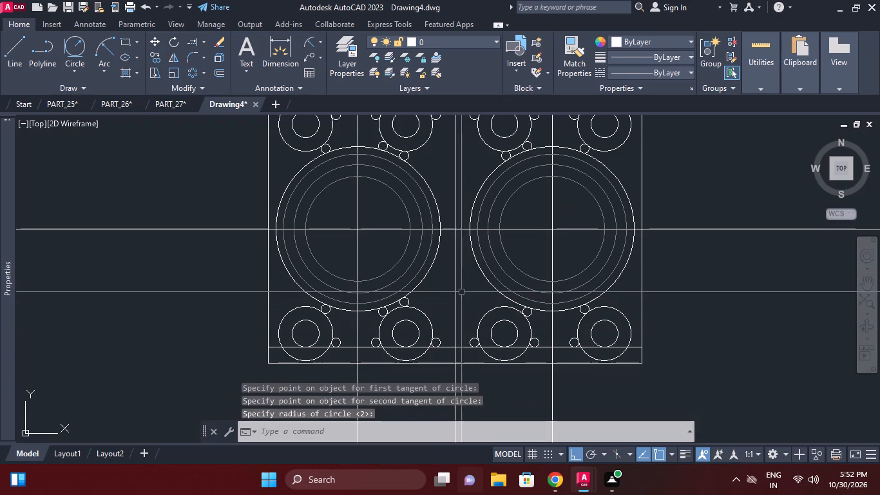
Draw a 1.5 mm radius circle tangent to the right large outer circle and the third lower hole's outer ring, toward the plate's middle.
right_click(460, 288)
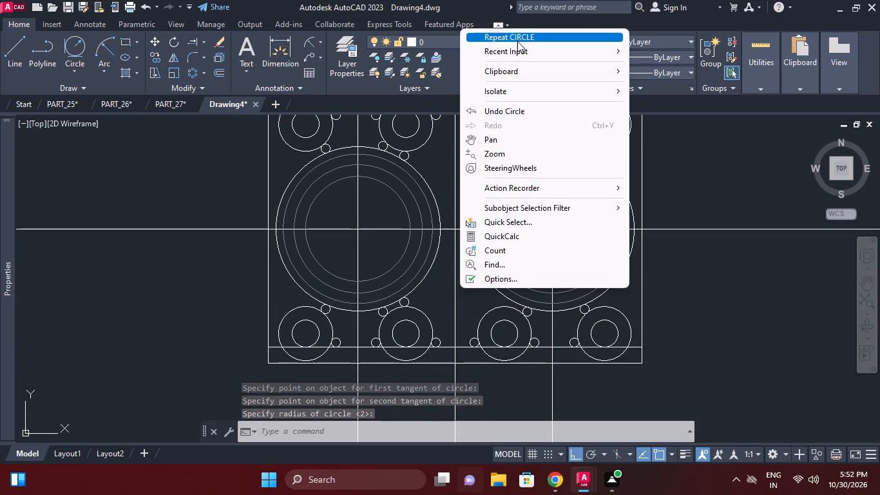
click(517, 39)
click(510, 431)
right_click(473, 298)
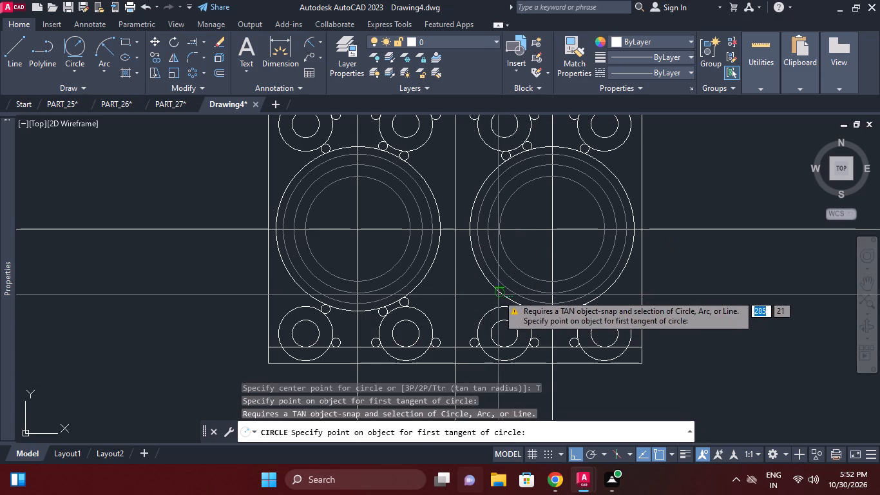
scroll(488, 294, up, 1)
click(491, 282)
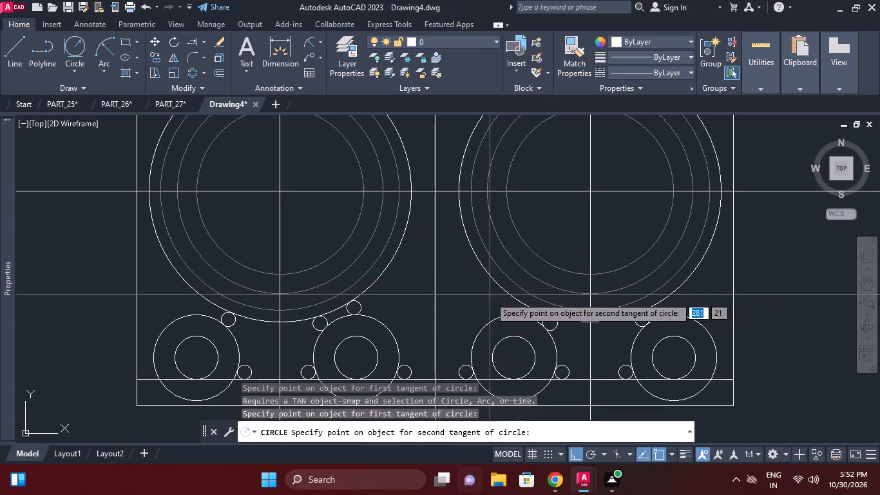
click(487, 320)
right_click(484, 303)
scroll(537, 347, down, 1)
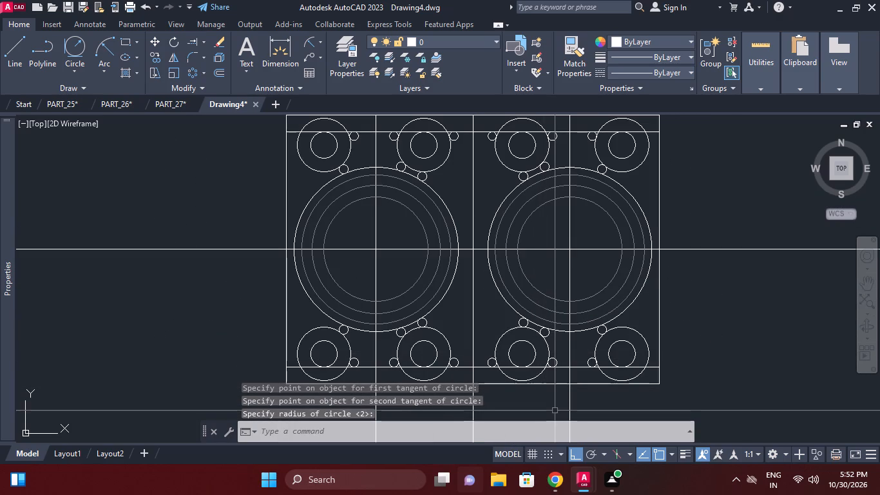
middle_drag(554, 387, 550, 362)
scroll(554, 387, down, 1)
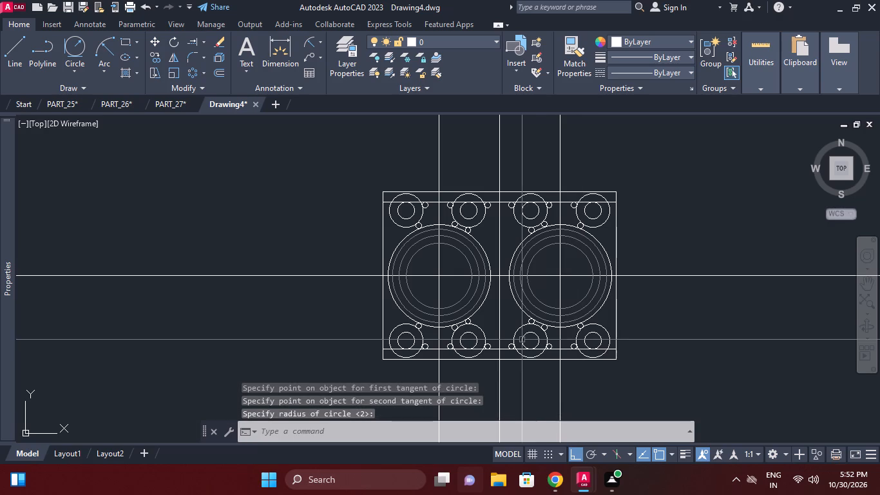
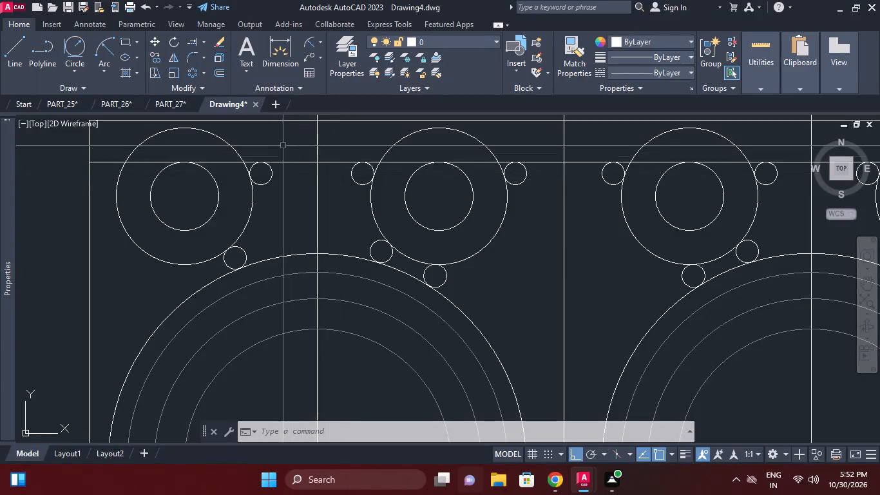
Trim the first upper hole's outer ring to the arc between its two small tangent circles.
click(206, 43)
click(207, 53)
right_click(246, 114)
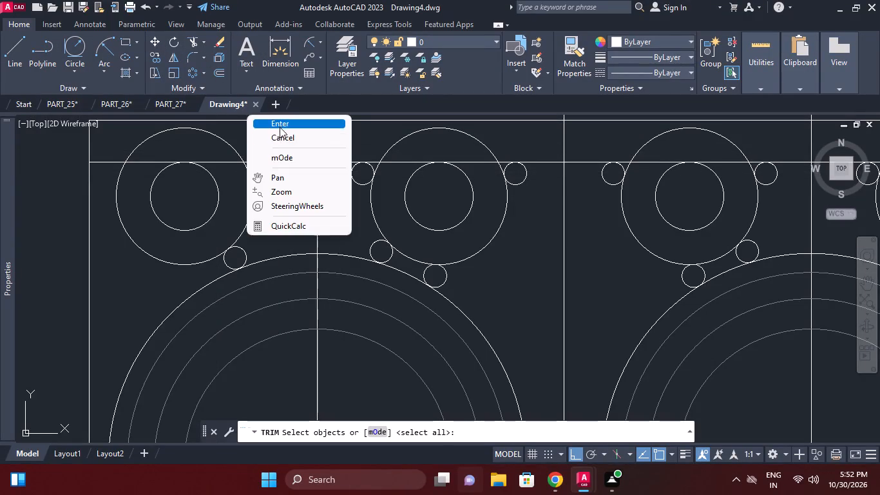
click(280, 124)
click(234, 146)
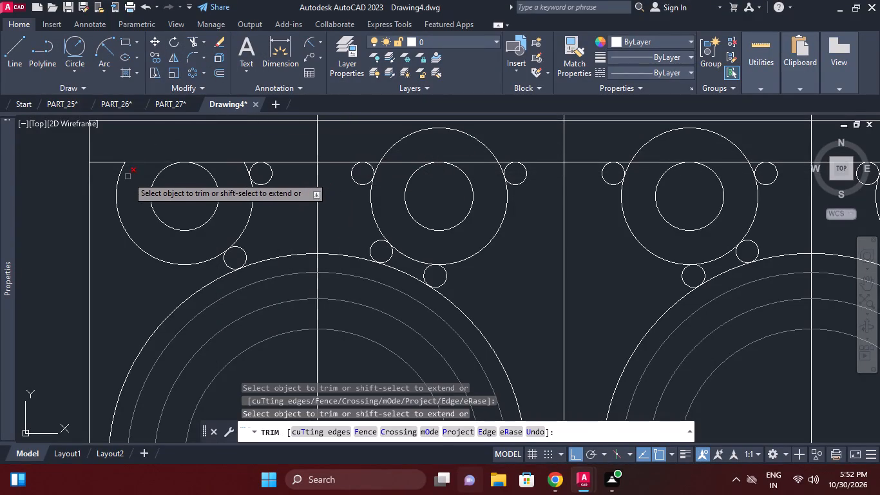
click(120, 170)
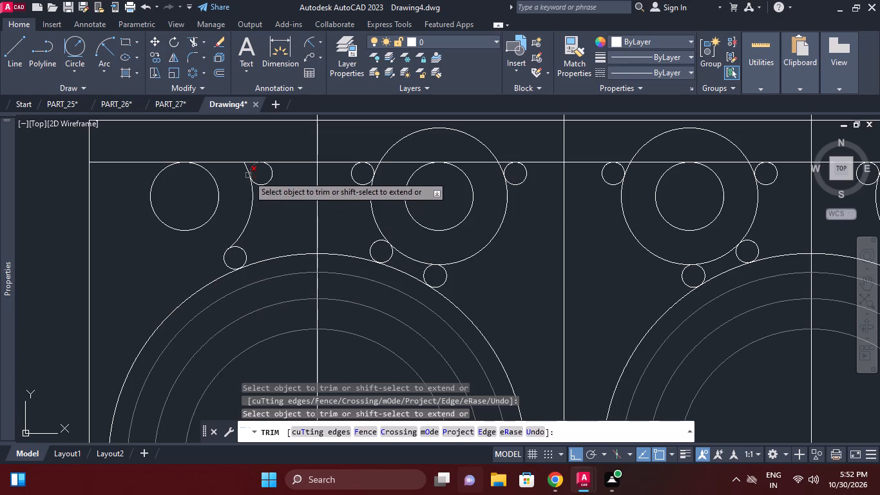
scroll(244, 170, up, 1)
click(244, 163)
scroll(264, 257, down, 2)
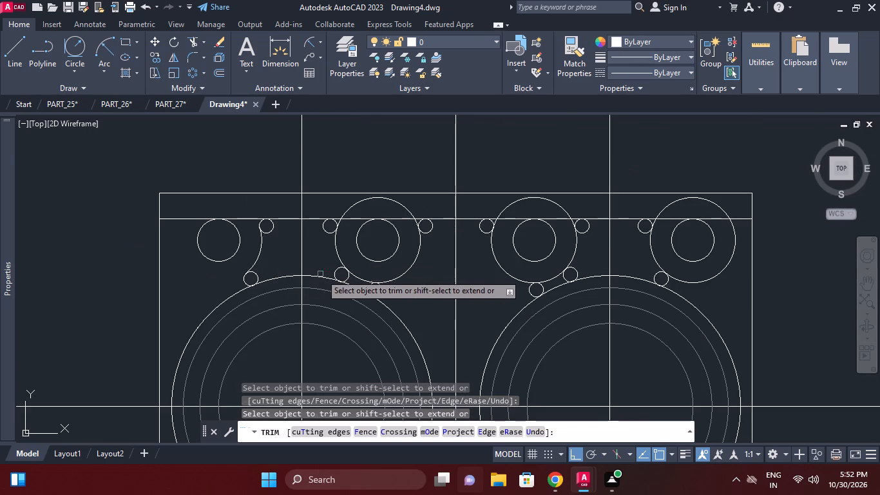
Trim the second upper ring above its upper-left tangent circle, and reduce the first upper pocket's two top small circles to corner arcs.
scroll(324, 268, down, 1)
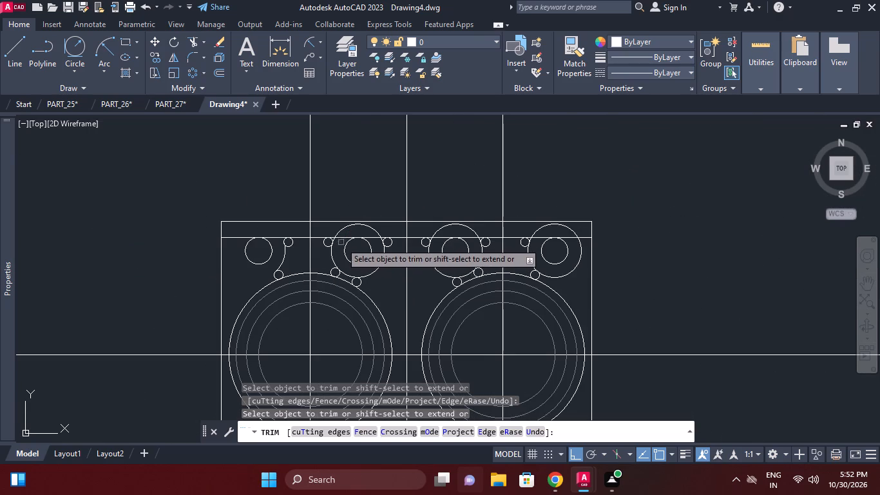
click(341, 233)
scroll(345, 240, up, 3)
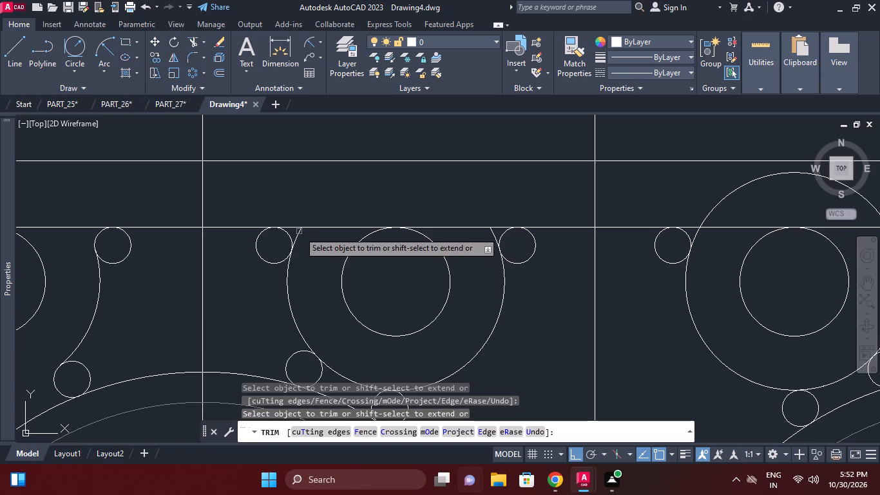
click(297, 231)
click(265, 253)
click(254, 259)
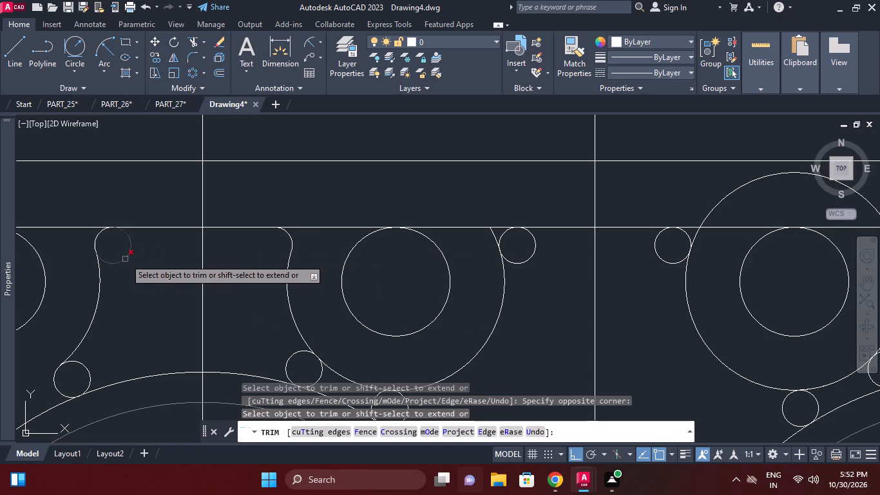
click(124, 258)
Trim the small circles, left large outer circle and second upper ring to shape the first upper pocket's lower edge and corners.
scroll(182, 271, down, 1)
middle_drag(184, 267, 200, 250)
click(139, 313)
middle_drag(178, 311, 206, 277)
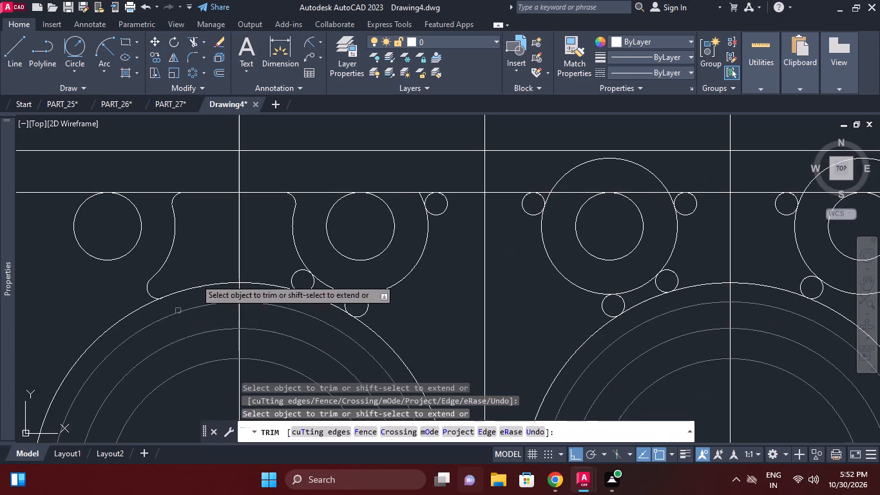
scroll(144, 304, down, 1)
middle_drag(144, 297, 188, 212)
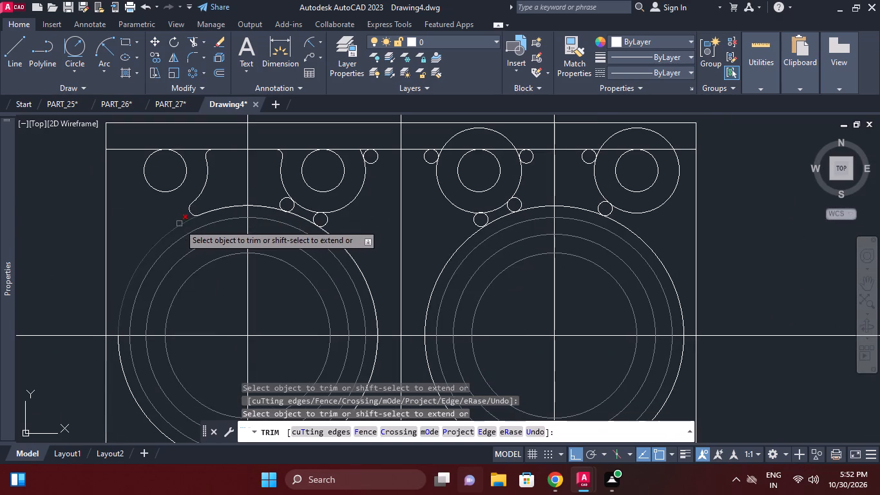
click(179, 225)
scroll(294, 209, up, 1)
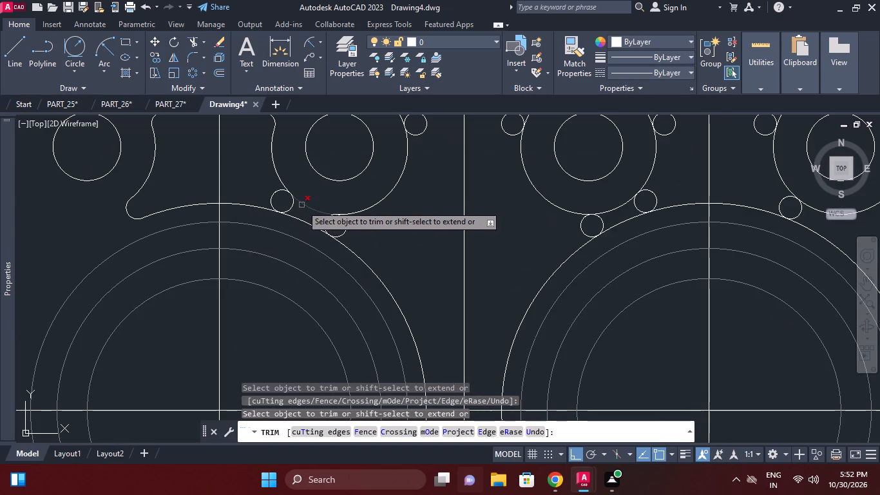
click(300, 201)
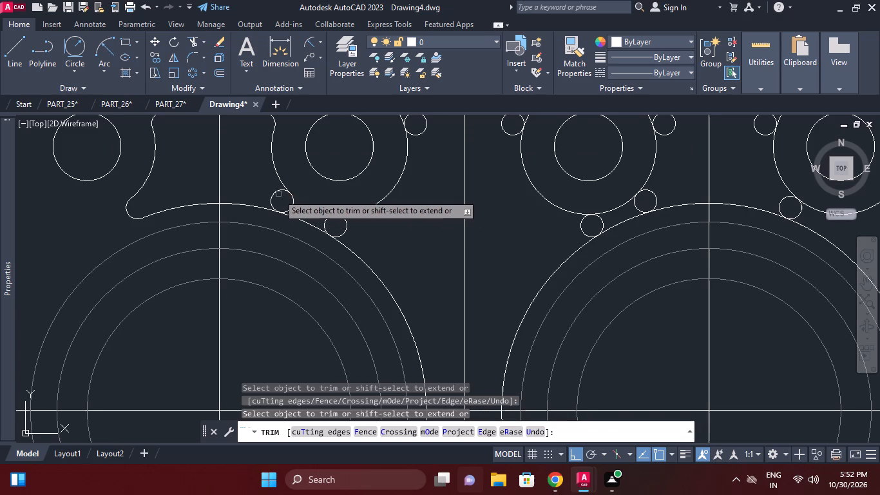
click(278, 194)
middle_drag(291, 247, 292, 259)
click(300, 230)
Trim the top offset line on both sides of the first upper pocket, leaving its straight top edge.
scroll(338, 256, down, 2)
middle_drag(339, 258, 340, 280)
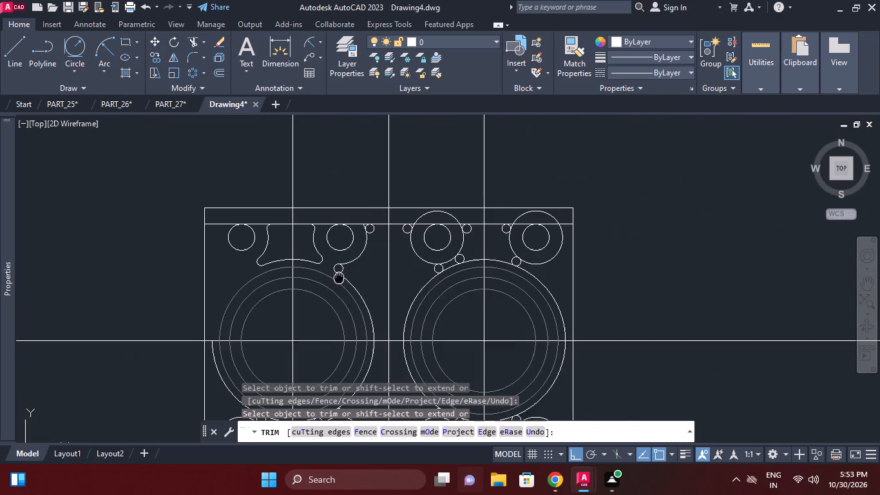
middle_drag(340, 280, 341, 280)
scroll(323, 226, up, 1)
click(323, 228)
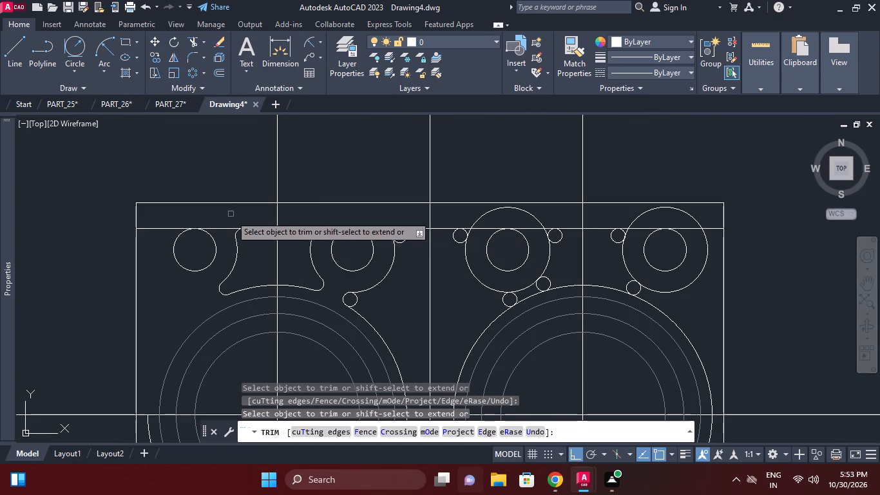
click(169, 229)
click(218, 229)
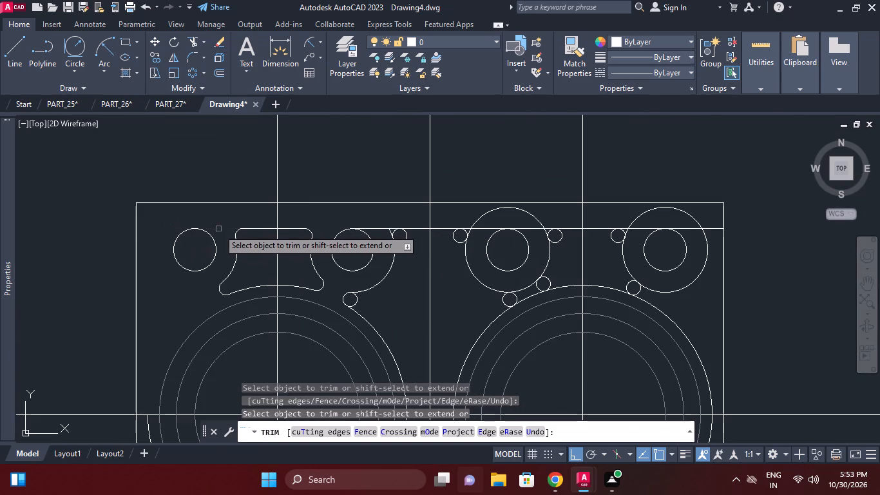
Trim the left large outer circle and adjoining small circles to form the first lower pocket's curved upper edge and corners.
scroll(230, 246, down, 1)
middle_drag(231, 241, 241, 233)
middle_drag(297, 273, 350, 204)
middle_drag(332, 271, 372, 189)
scroll(353, 293, up, 1)
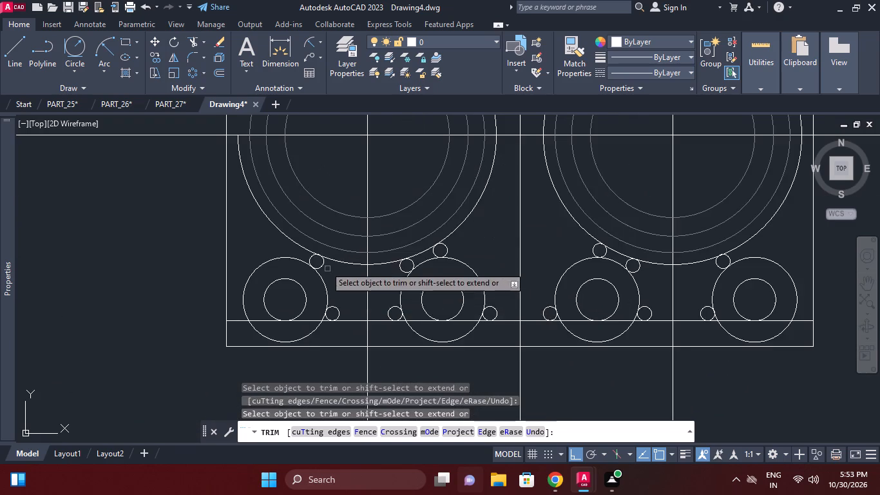
scroll(316, 256, up, 1)
click(300, 245)
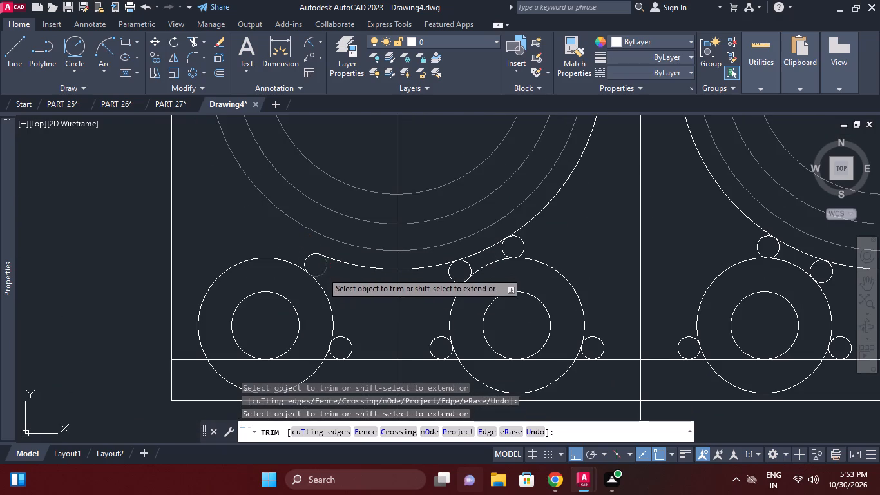
click(322, 272)
click(473, 257)
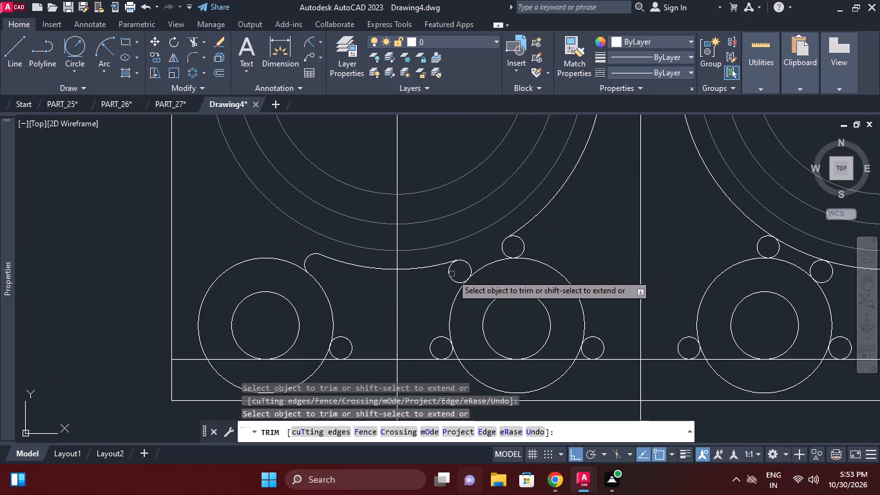
click(452, 274)
Trim the second lower hole's outer ring and its lower-left small circle to form the first lower pocket's right side.
click(440, 339)
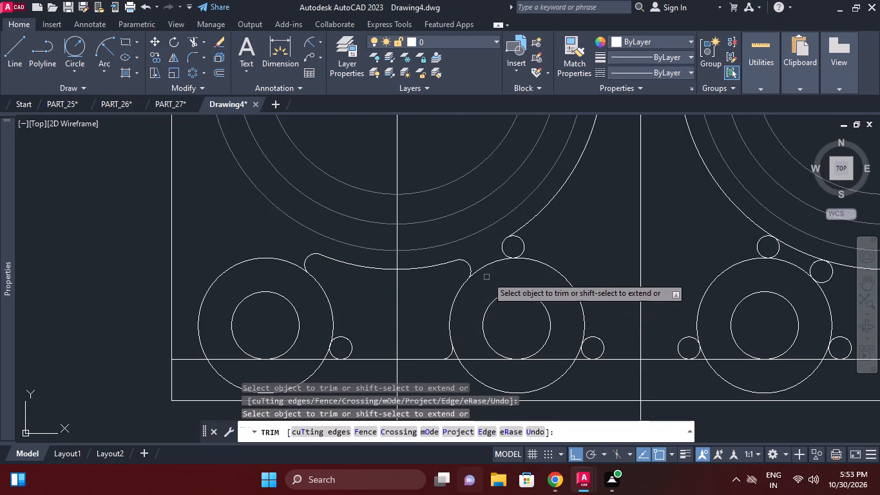
click(489, 265)
middle_drag(472, 308, 486, 270)
click(470, 317)
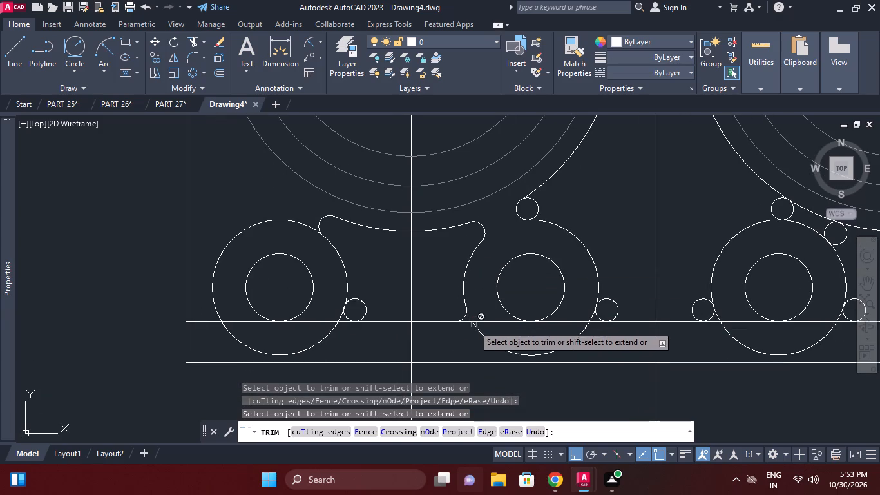
click(476, 331)
Trim the first lower hole's outer ring and its lower-right small circle to form the first lower pocket's left side.
scroll(345, 324, up, 2)
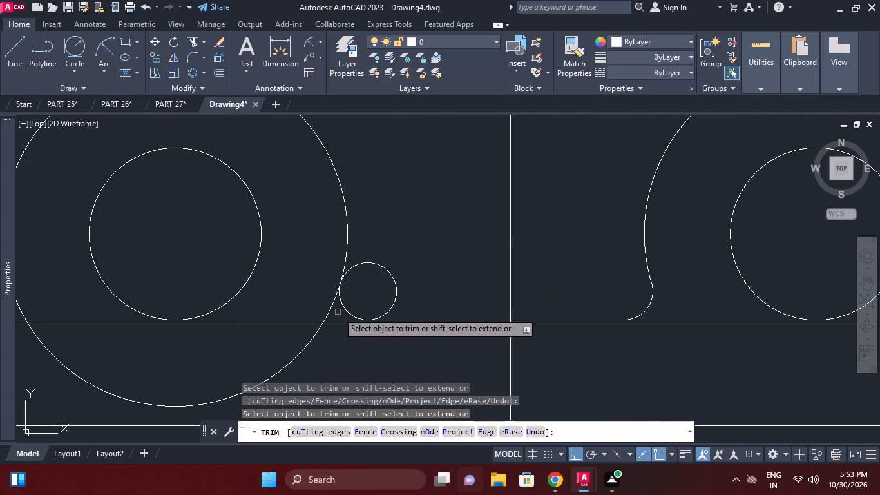
click(331, 304)
click(391, 272)
scroll(384, 291, down, 2)
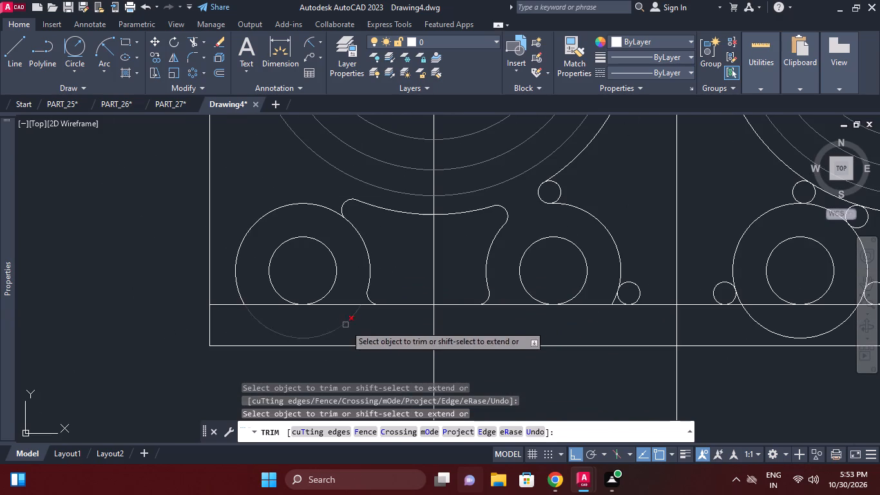
click(345, 325)
click(260, 219)
Trim the bottom offset line on both sides of the first lower pocket, leaving its straight bottom edge.
scroll(454, 312, down, 1)
middle_drag(454, 315, 447, 323)
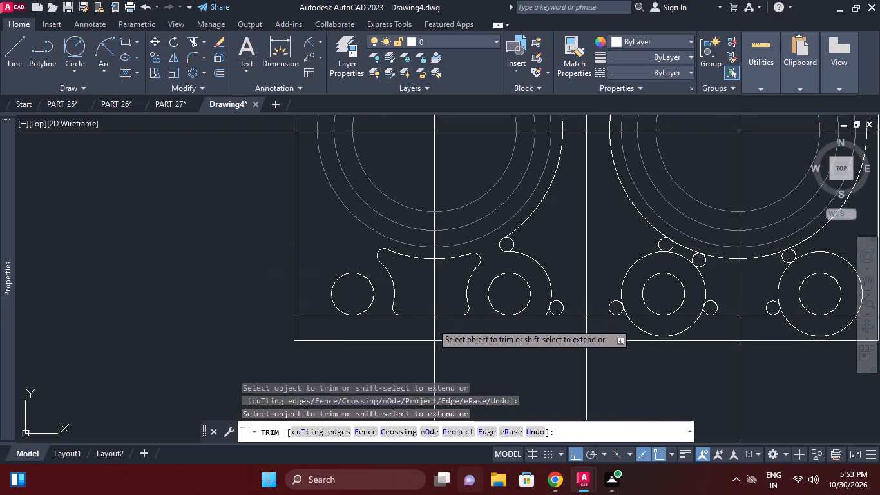
click(335, 317)
click(372, 316)
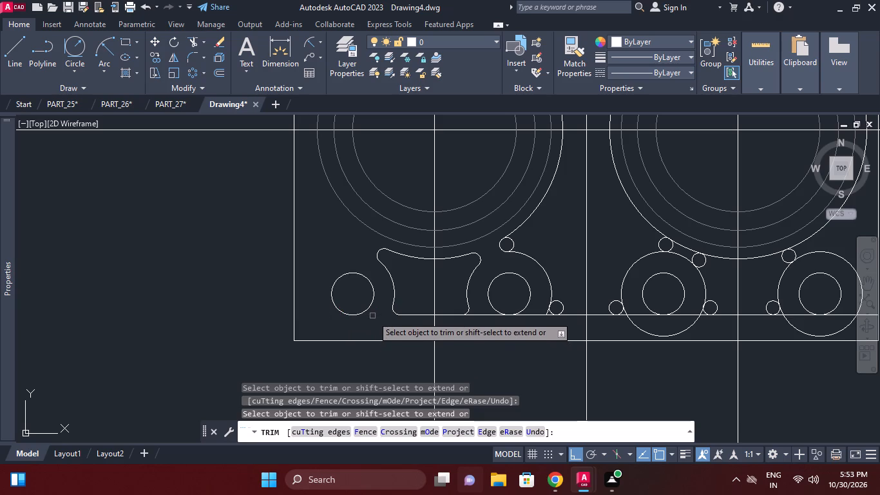
scroll(408, 330, down, 2)
middle_drag(407, 336, 382, 356)
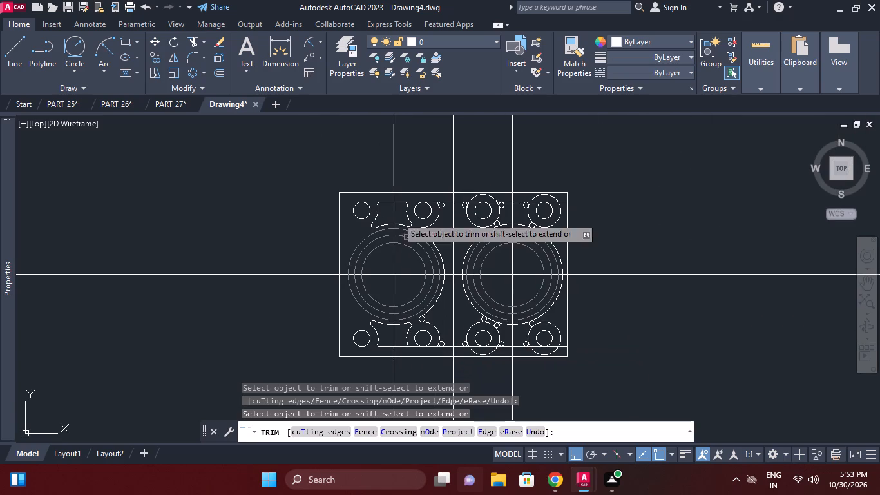
scroll(440, 371, up, 2)
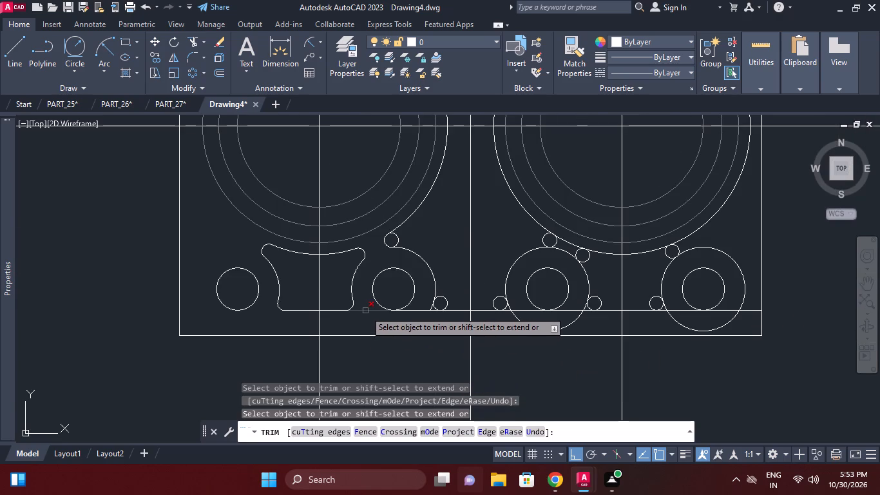
click(365, 311)
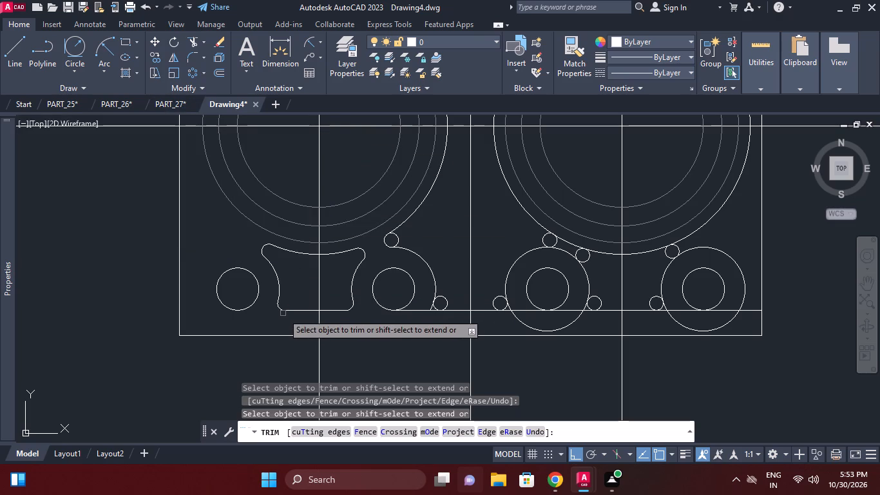
Trim the bottom offset line, second lower ring and its two remaining small circles to form the central lower pocket's left side.
middle_click(425, 318)
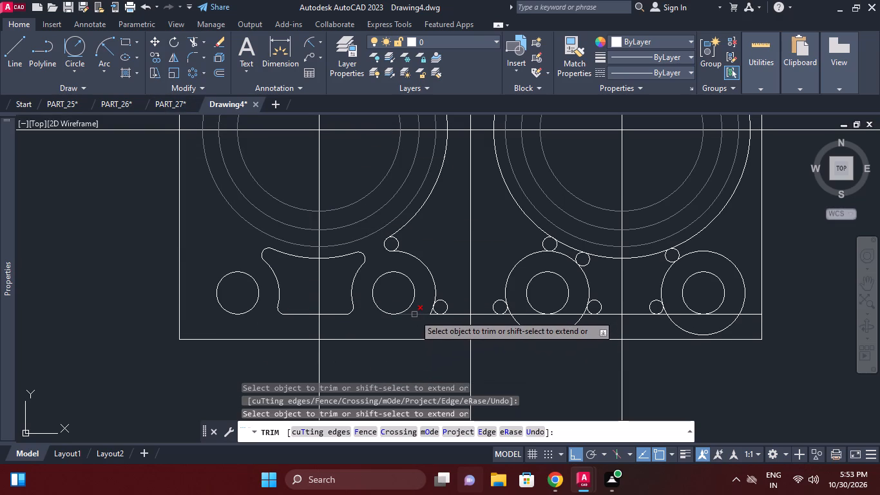
click(414, 315)
scroll(426, 320, up, 2)
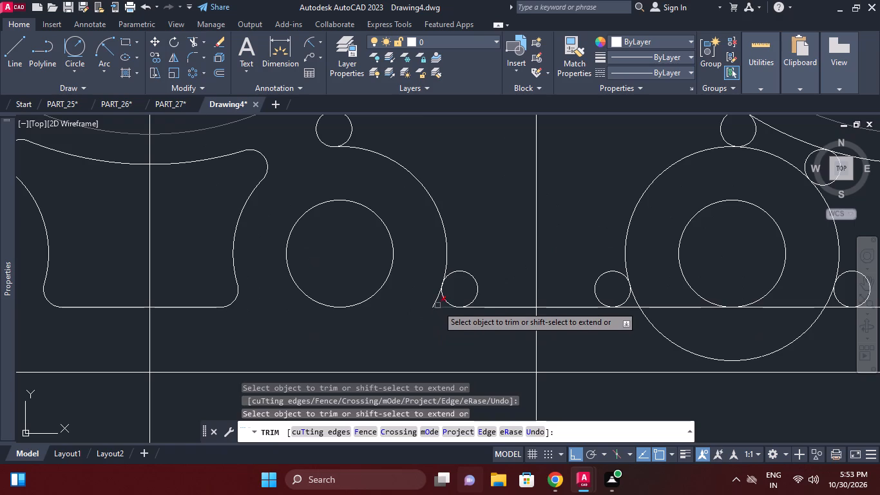
click(437, 304)
click(435, 309)
click(478, 278)
click(464, 271)
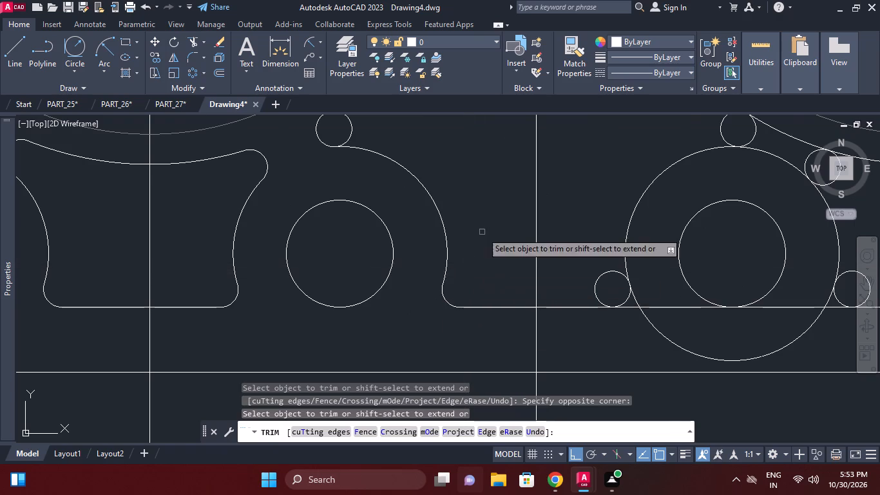
middle_drag(487, 223, 498, 305)
click(363, 208)
Trim the third lower ring and right large outer circle back to the small tangent circles bounding the central lower pocket.
scroll(411, 202, down, 1)
middle_drag(411, 208, 411, 224)
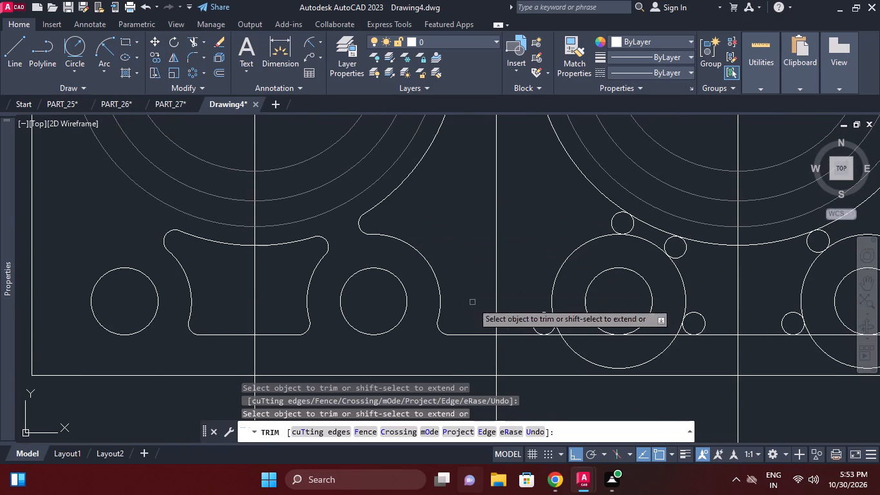
click(559, 331)
middle_drag(618, 255, 602, 295)
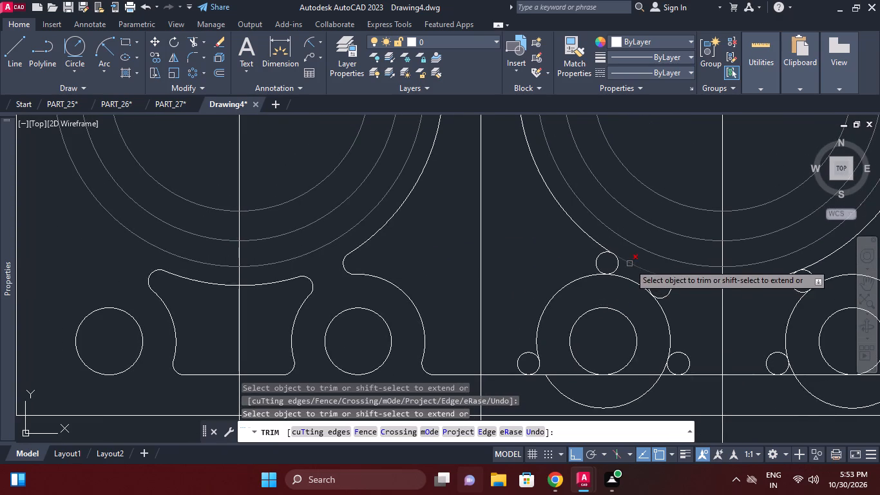
click(629, 264)
click(621, 275)
Trim the central lower pocket's two right-side small circles to corner arcs and remove the adjoining bottom offset line stub.
scroll(597, 306, down, 1)
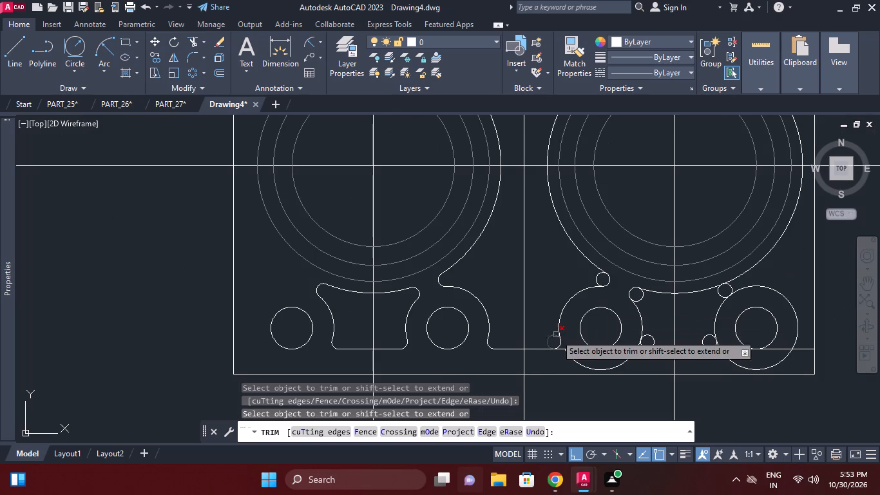
click(550, 337)
click(597, 275)
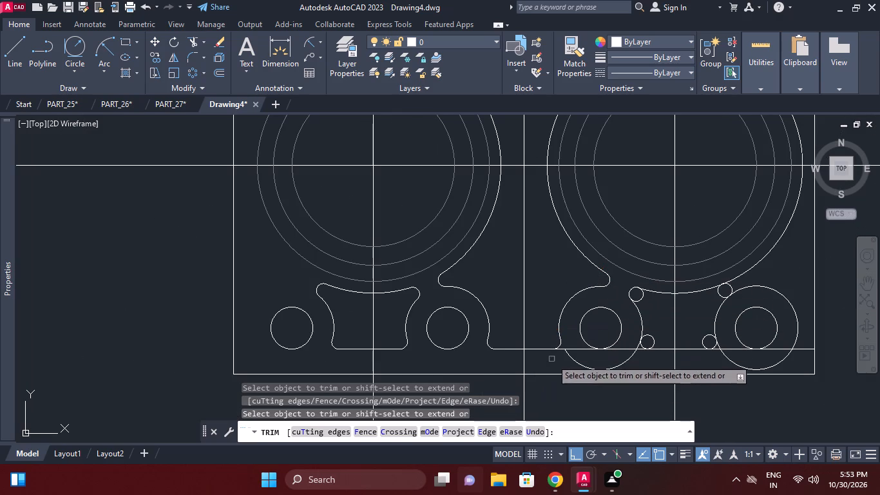
scroll(559, 356, up, 3)
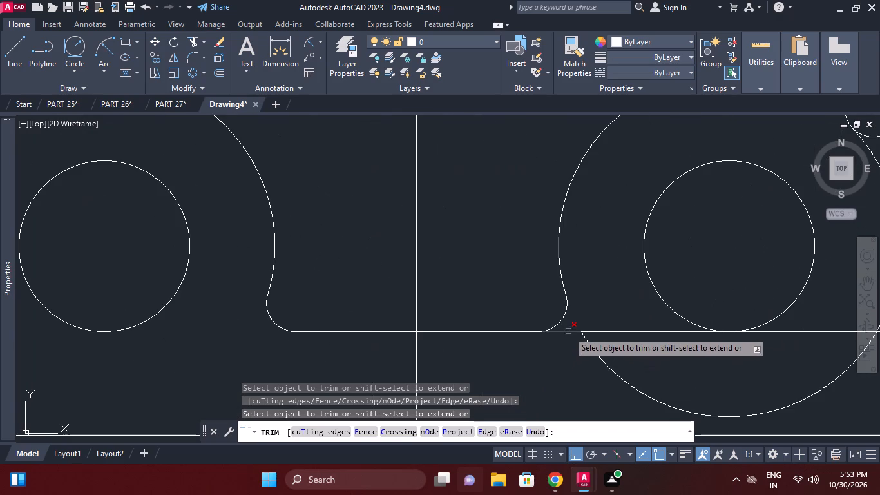
click(568, 331)
scroll(562, 345, down, 4)
middle_drag(585, 369, 563, 364)
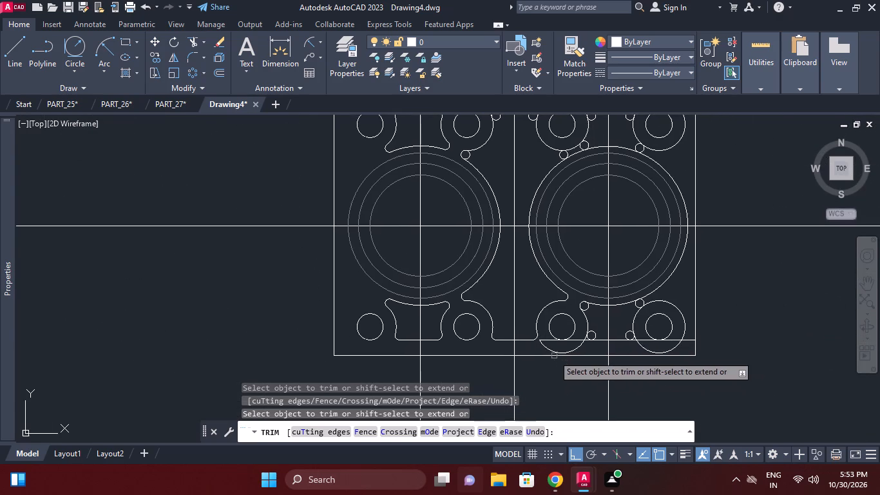
Trim the bottom offset line, third lower ring and its two adjoining small circles to form the right lower pocket's left side.
scroll(549, 351, up, 2)
click(542, 326)
click(537, 336)
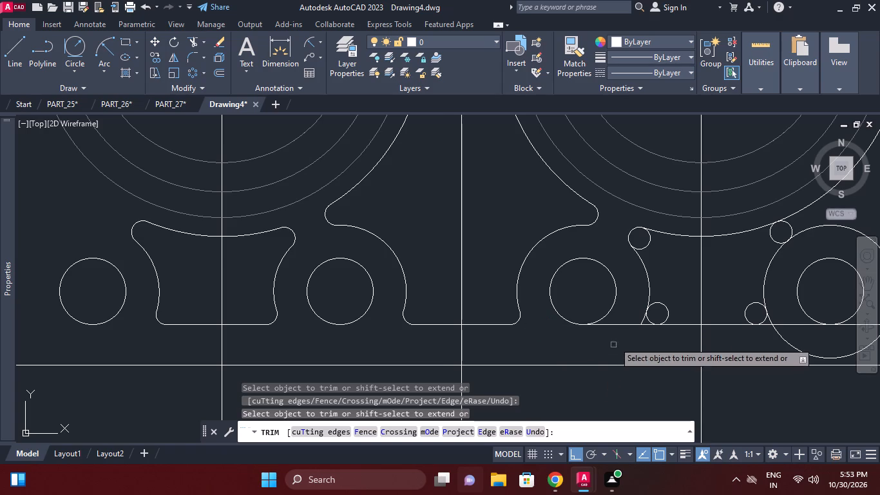
click(614, 326)
click(643, 324)
click(646, 327)
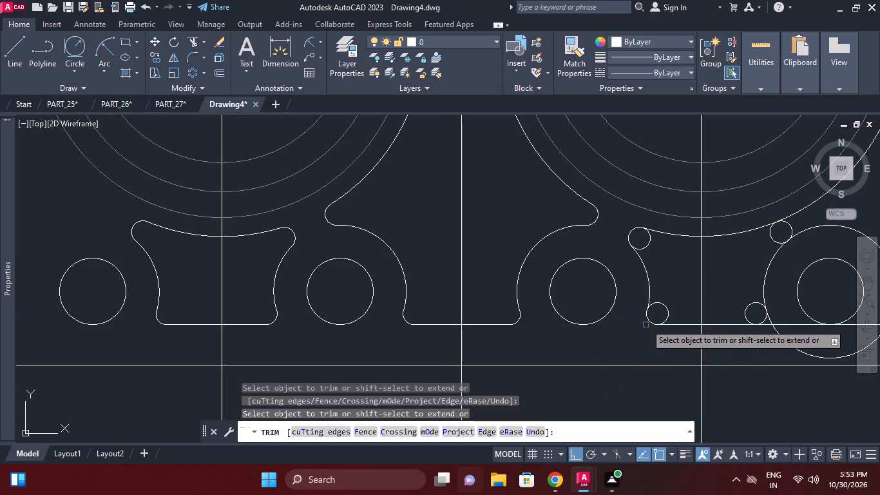
click(667, 307)
click(652, 241)
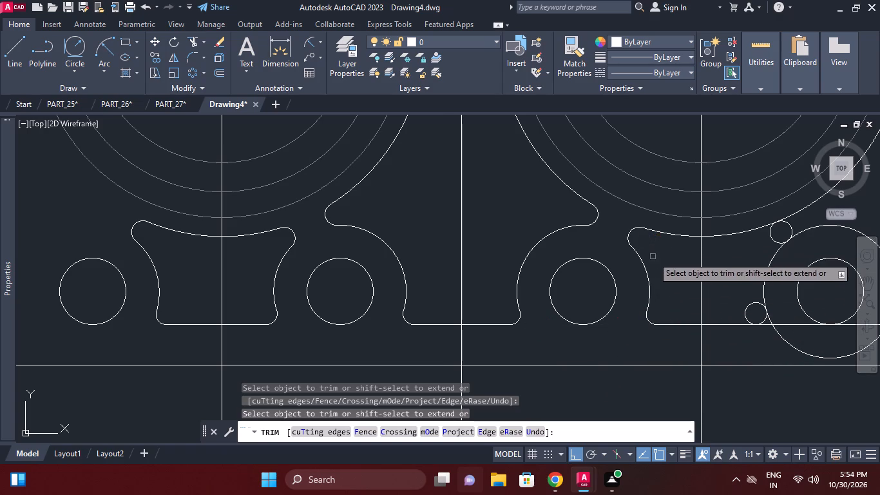
Trim the right large outer circle, fourth lower ring and their two small circles to form the right lower pocket's right side.
middle_drag(660, 286, 604, 293)
click(736, 223)
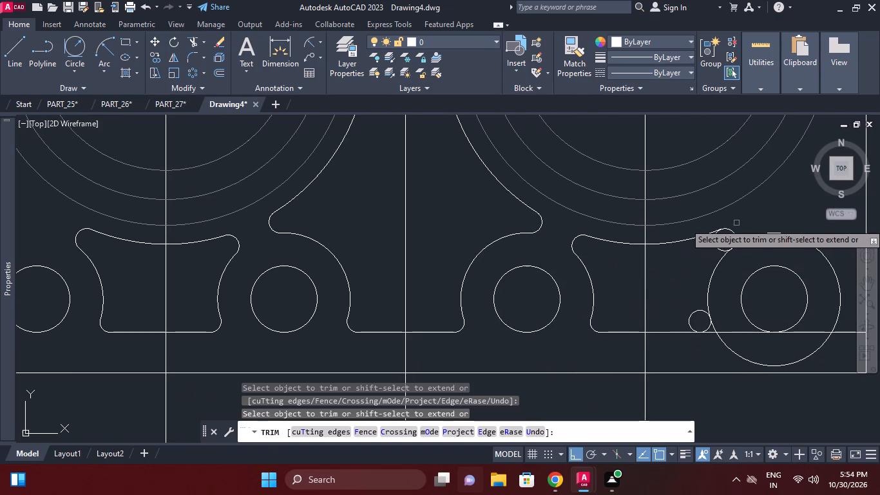
middle_drag(665, 295, 532, 295)
click(609, 360)
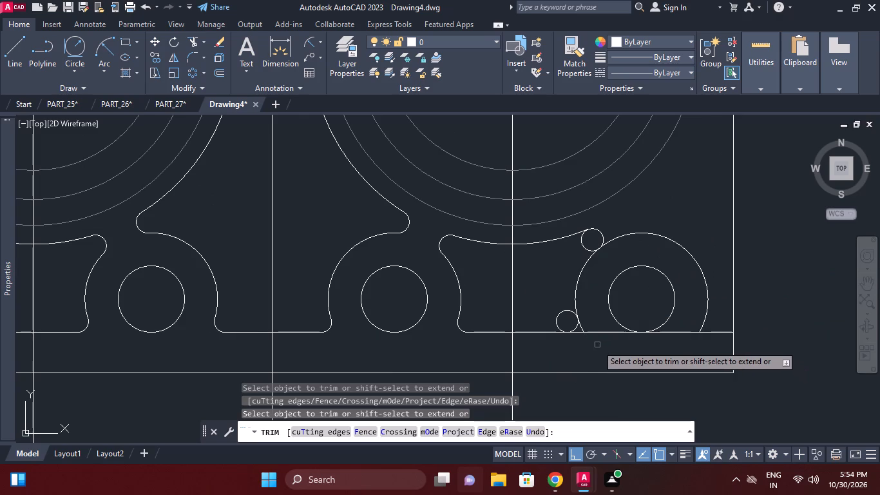
scroll(585, 331, up, 1)
click(581, 327)
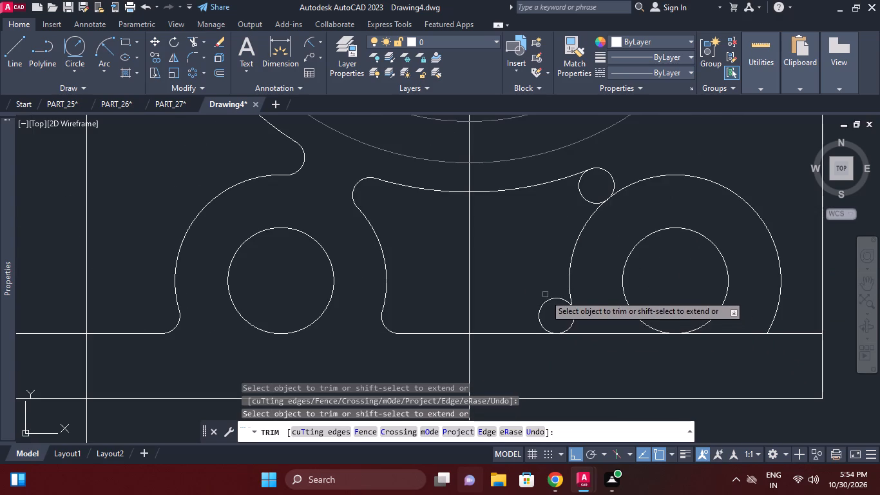
click(546, 304)
click(582, 195)
click(626, 184)
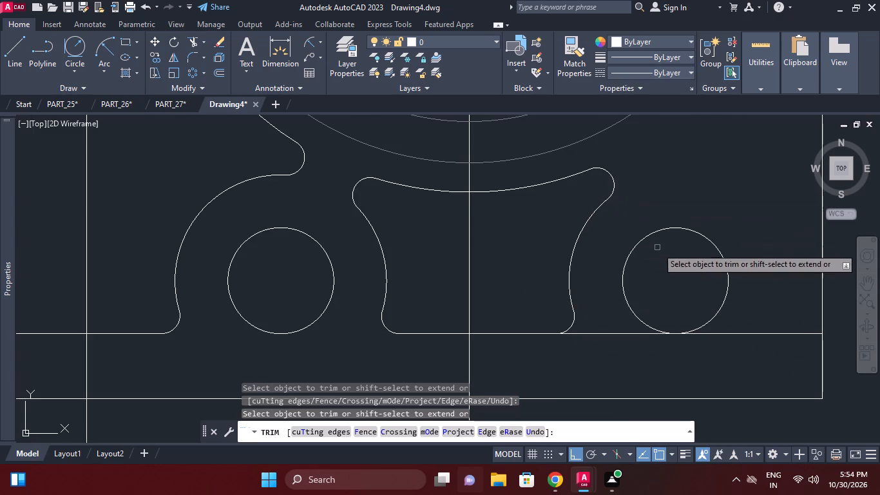
Remove the leftover bottom offset line between the right lower pocket and the plate's right edge.
scroll(658, 247, down, 2)
click(698, 282)
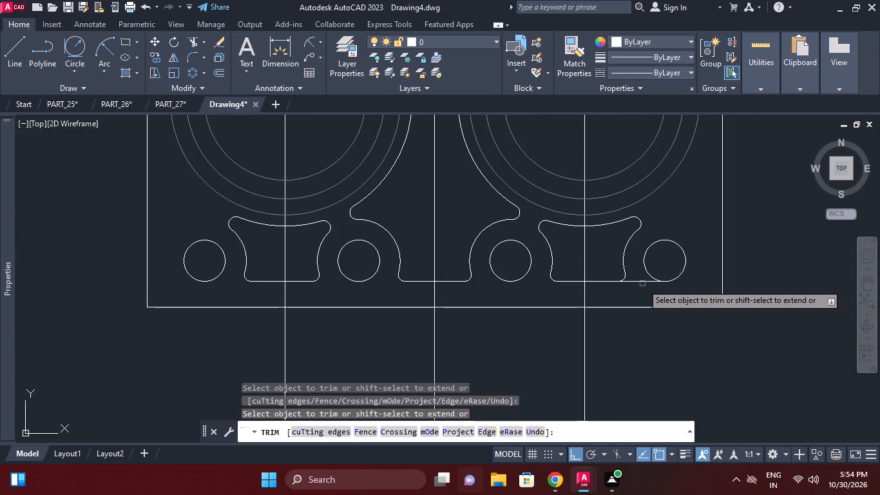
click(642, 284)
Trim the top offset line, second upper ring stub and two adjoining small circles to form the central upper pocket's left side.
middle_drag(644, 304, 647, 345)
scroll(646, 325, down, 1)
middle_drag(722, 282, 720, 365)
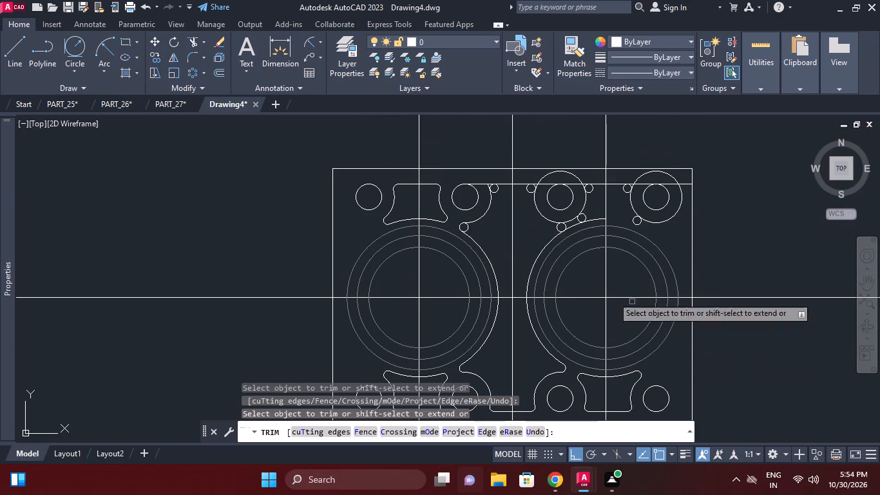
scroll(460, 194, up, 2)
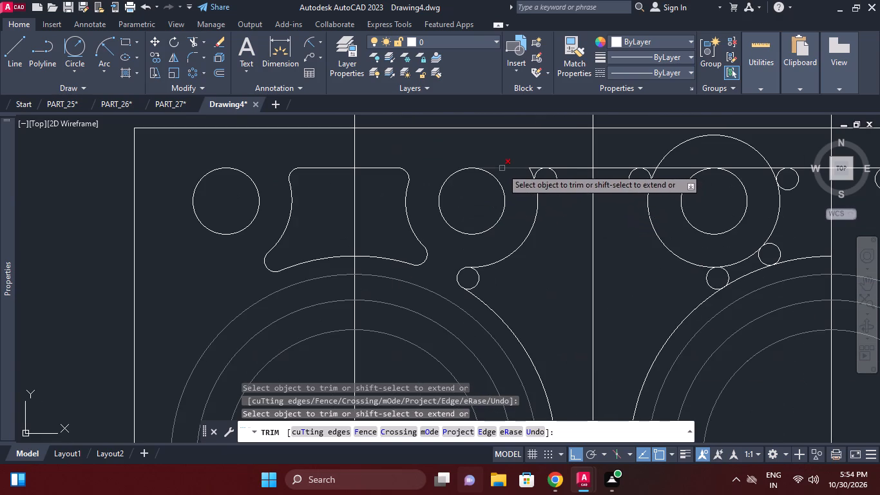
click(502, 168)
scroll(528, 161, up, 2)
click(546, 175)
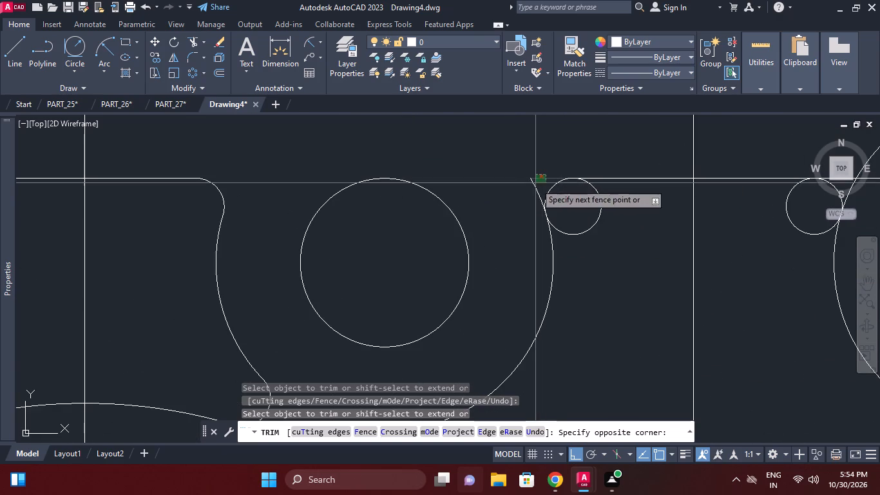
click(535, 183)
click(532, 185)
click(579, 210)
click(586, 228)
scroll(589, 239, down, 3)
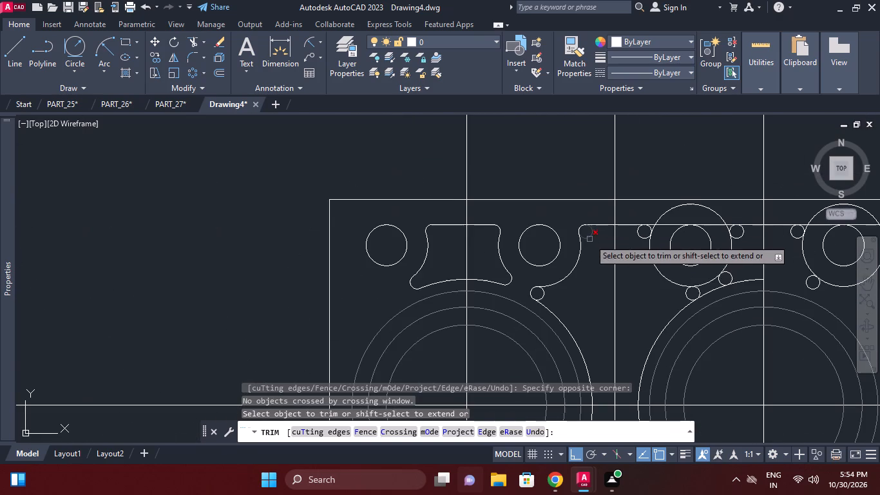
click(590, 233)
click(540, 293)
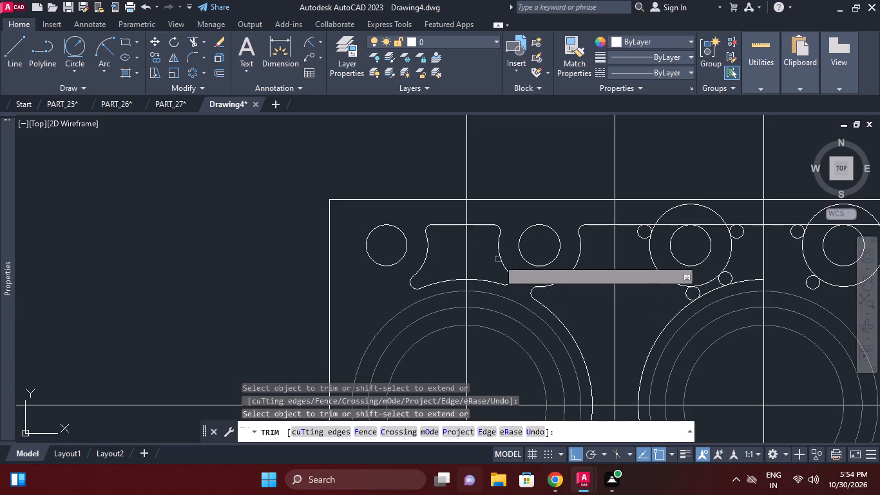
Trim the top offset line, third upper ring, its upper-left small circle and the right large outer circle along the central upper pocket's right side.
middle_drag(705, 260, 662, 267)
scroll(600, 248, up, 2)
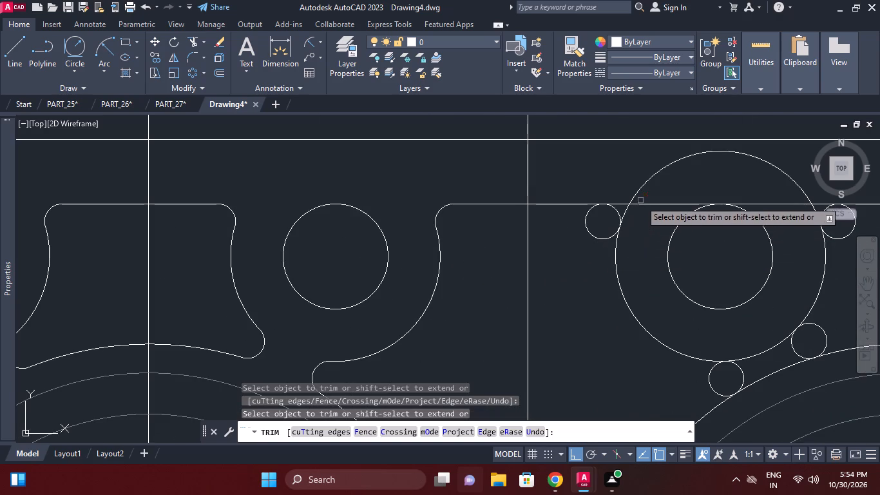
click(640, 200)
click(638, 210)
click(623, 205)
click(592, 231)
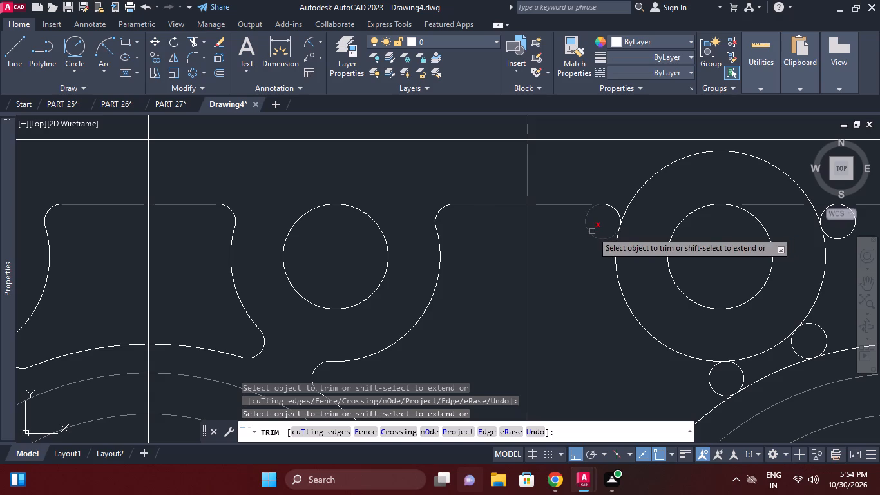
click(623, 204)
click(643, 204)
click(636, 195)
scroll(651, 211, down, 1)
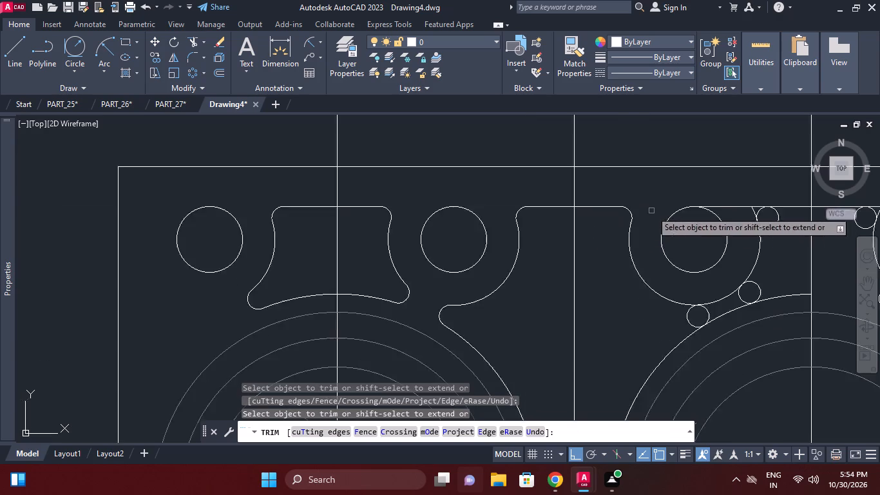
middle_drag(642, 211, 602, 205)
click(675, 293)
middle_drag(674, 298, 674, 272)
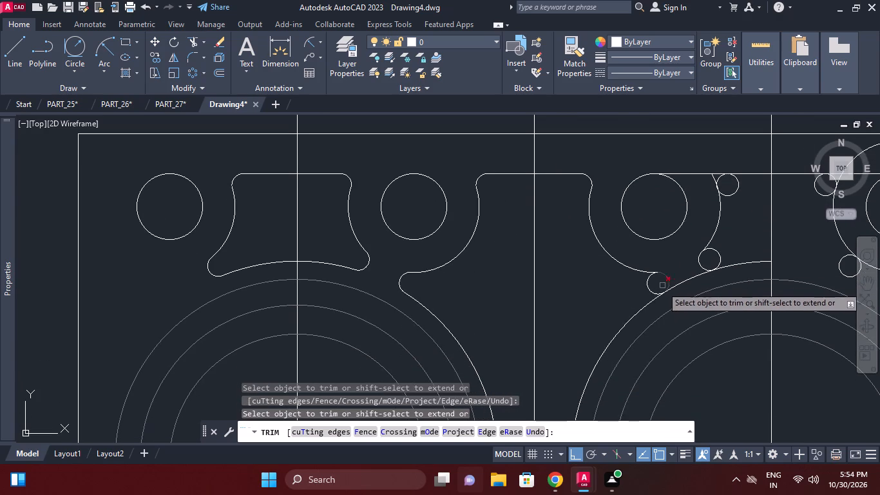
click(676, 287)
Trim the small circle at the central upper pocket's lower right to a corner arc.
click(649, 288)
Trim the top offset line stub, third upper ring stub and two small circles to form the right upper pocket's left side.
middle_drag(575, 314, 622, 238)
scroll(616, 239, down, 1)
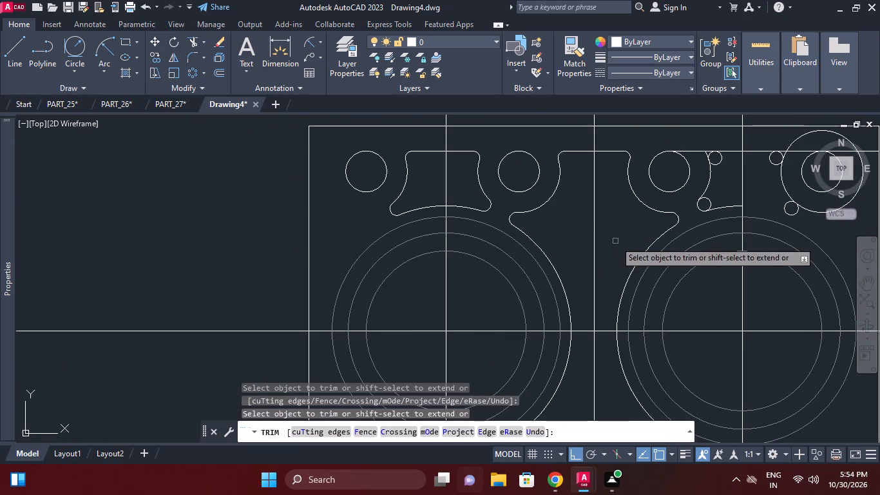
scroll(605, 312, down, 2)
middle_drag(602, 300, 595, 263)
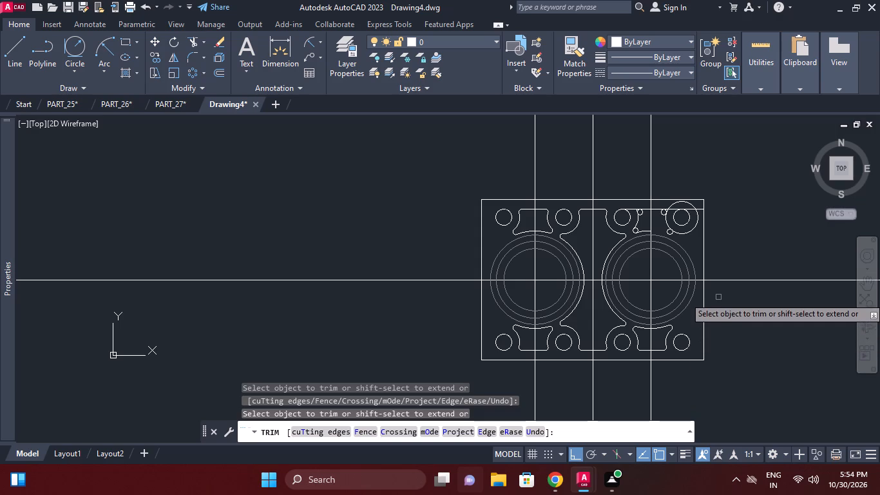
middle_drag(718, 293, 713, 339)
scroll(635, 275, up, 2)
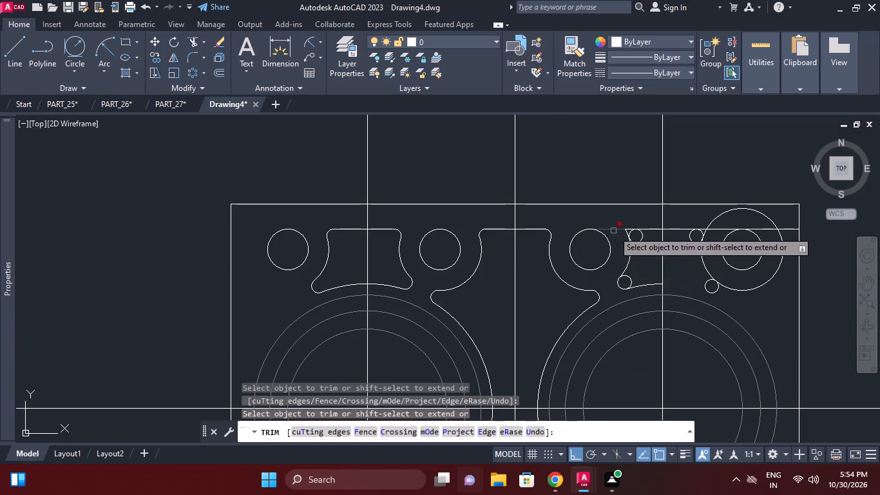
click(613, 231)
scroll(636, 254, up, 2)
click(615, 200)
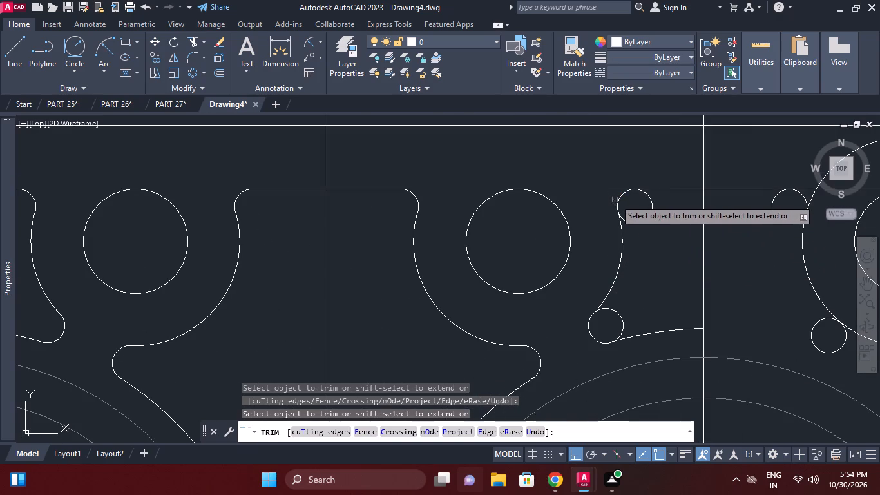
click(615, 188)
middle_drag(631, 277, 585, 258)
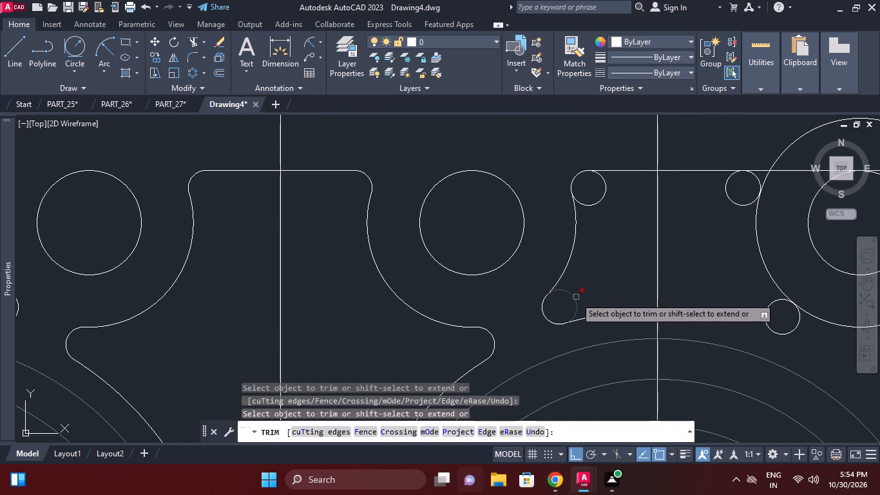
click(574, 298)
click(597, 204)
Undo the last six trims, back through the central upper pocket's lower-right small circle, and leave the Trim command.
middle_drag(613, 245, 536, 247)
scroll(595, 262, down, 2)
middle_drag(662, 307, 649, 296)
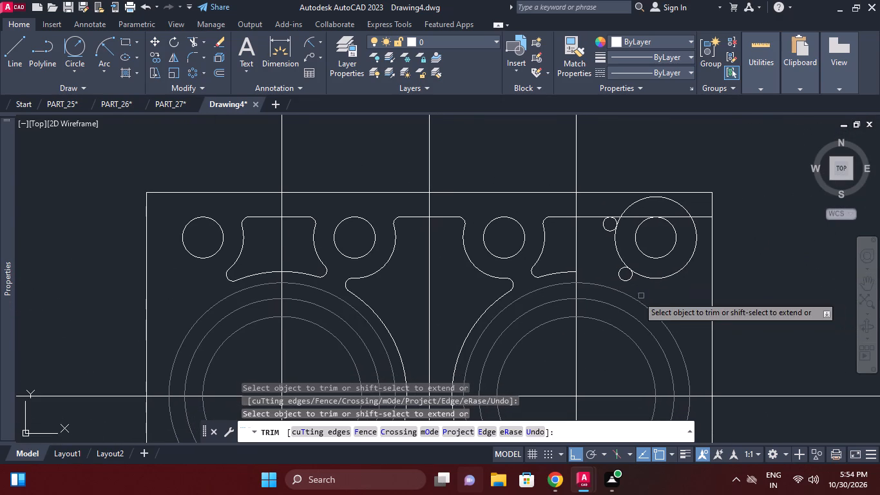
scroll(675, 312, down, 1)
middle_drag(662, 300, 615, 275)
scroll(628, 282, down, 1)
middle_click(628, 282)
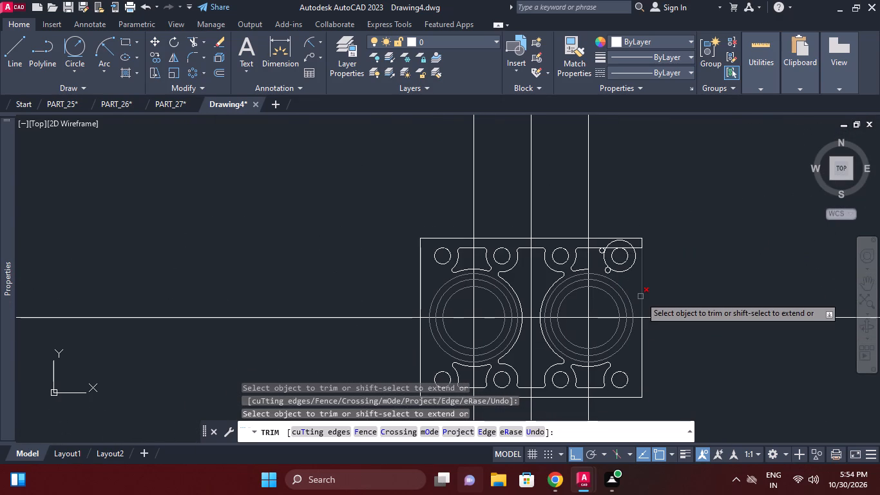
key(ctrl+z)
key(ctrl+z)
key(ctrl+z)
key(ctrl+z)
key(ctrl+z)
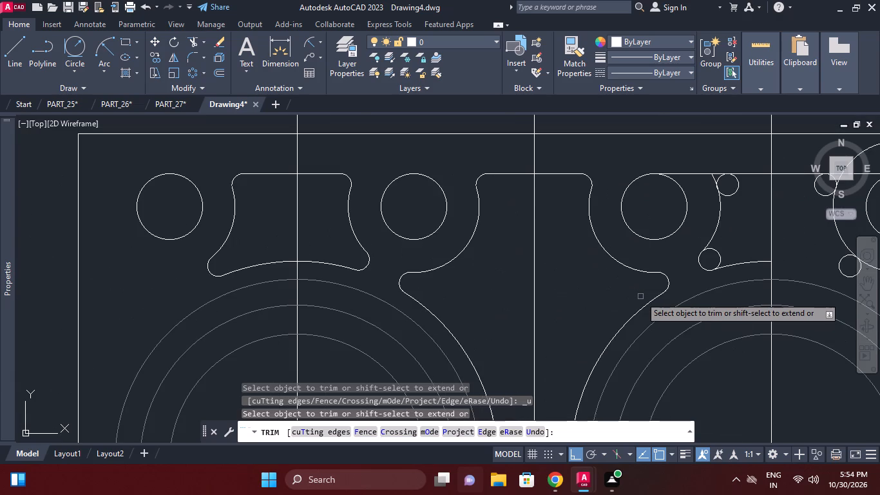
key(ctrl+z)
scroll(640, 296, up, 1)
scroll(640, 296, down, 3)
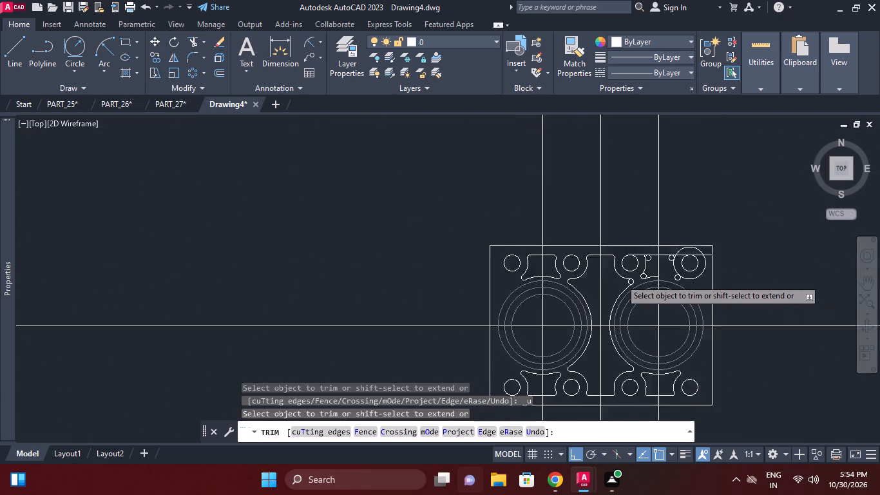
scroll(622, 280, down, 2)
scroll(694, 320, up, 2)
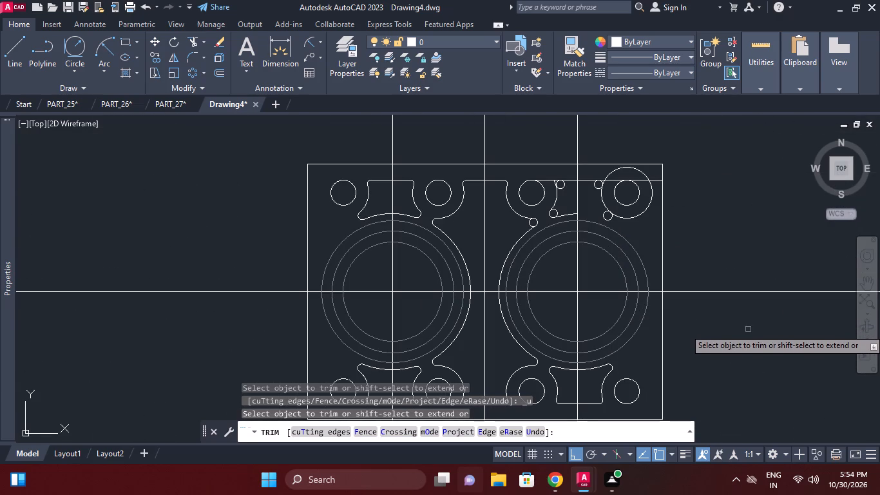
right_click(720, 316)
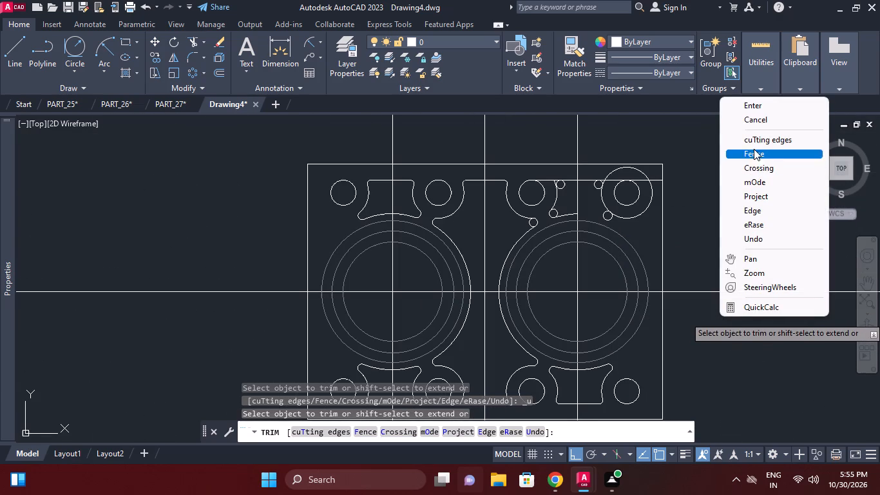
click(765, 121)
Mirror the short outer arc above the right concentric circles about their vertical centre line, keeping the source arc.
scroll(591, 225, up, 1)
click(559, 208)
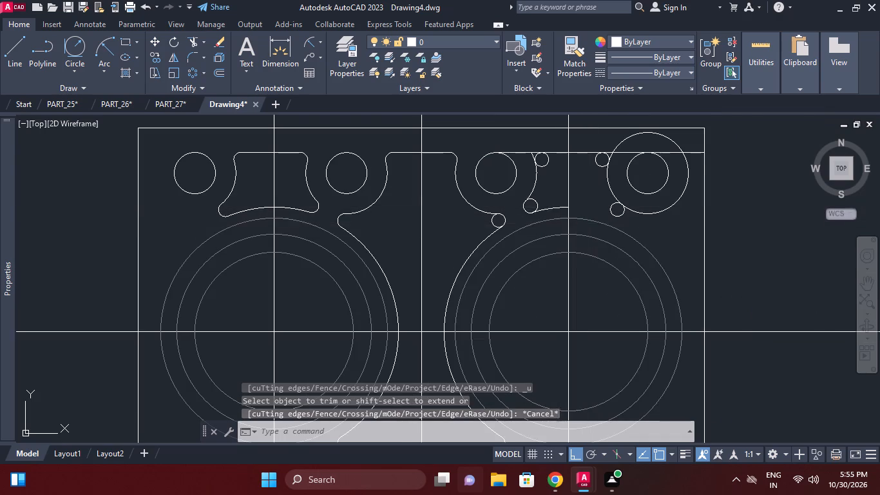
scroll(610, 219, up, 1)
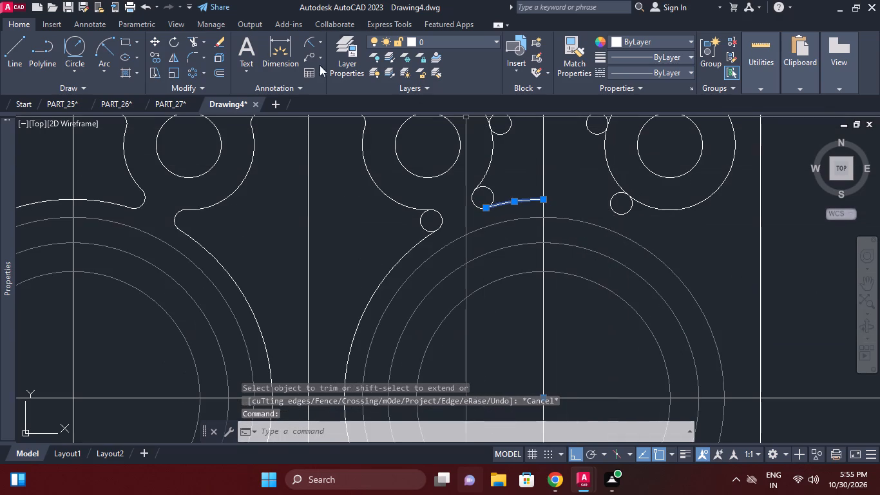
click(178, 61)
click(543, 215)
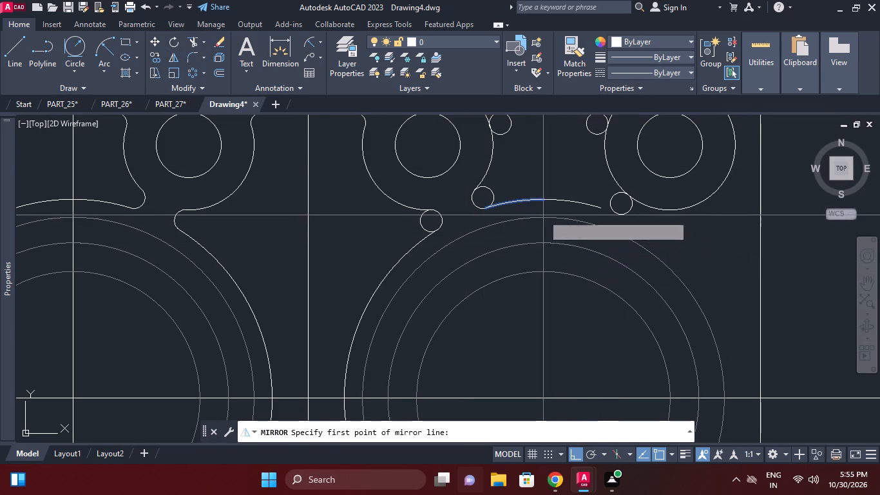
click(541, 231)
drag(582, 281, 541, 231)
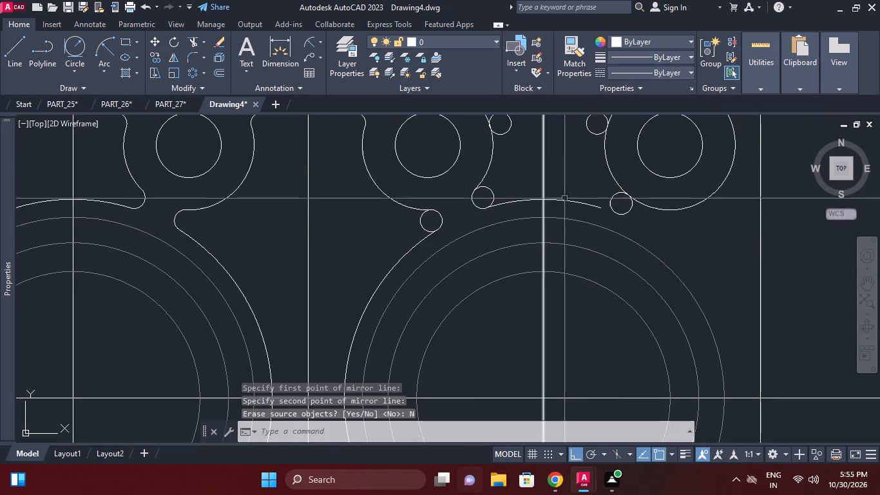
Extend the mirrored arc to the small tangent circle at the lower left of the fourth upper ring.
middle_drag(593, 206, 593, 240)
click(589, 240)
scroll(593, 242, up, 1)
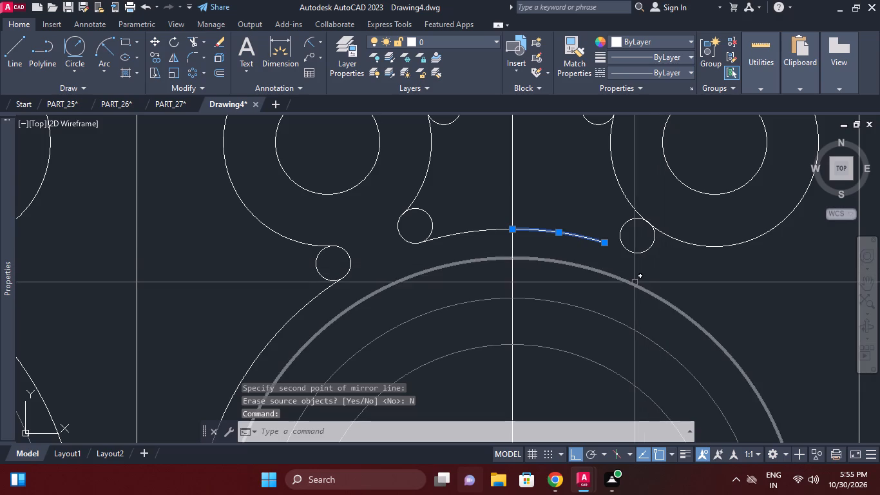
key(Escape)
text(ex)
key(space)
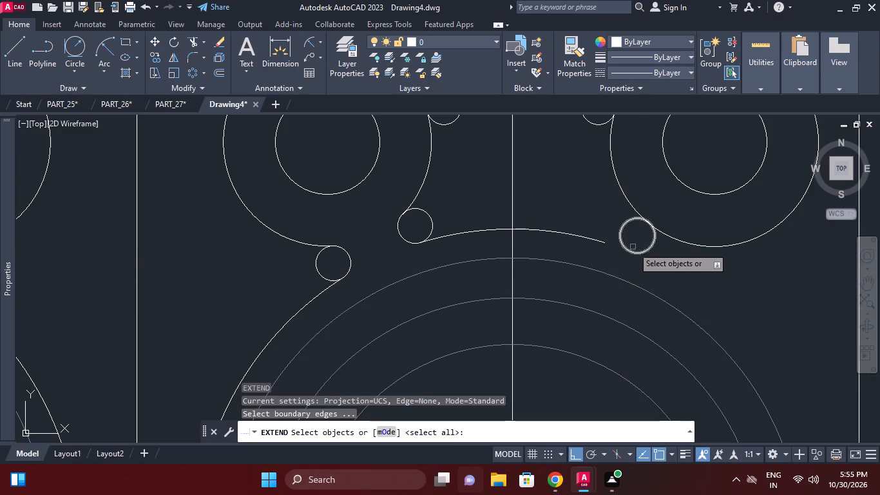
click(629, 247)
key(space)
click(606, 237)
click(597, 242)
key(Escape)
scroll(636, 255, down, 1)
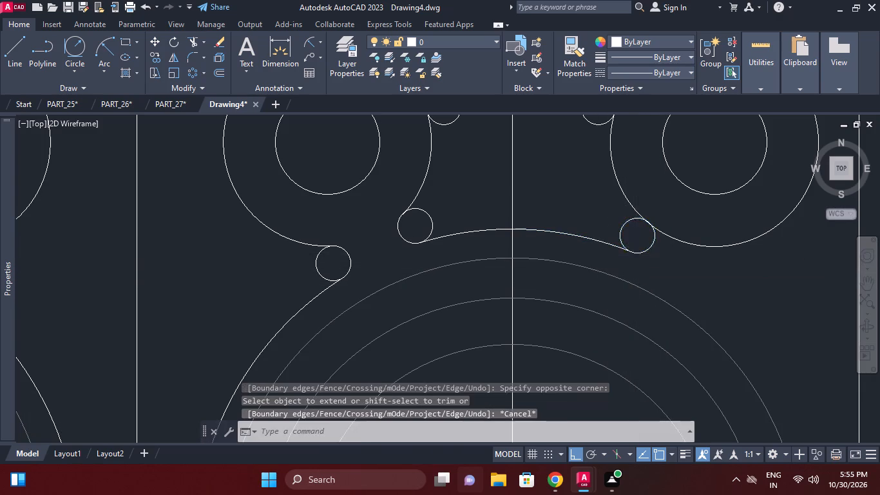
Trim the top line and ring stubs beside the third upper hole, and the central upper pocket's lower-right small circle.
middle_drag(583, 264, 589, 260)
scroll(544, 251, down, 2)
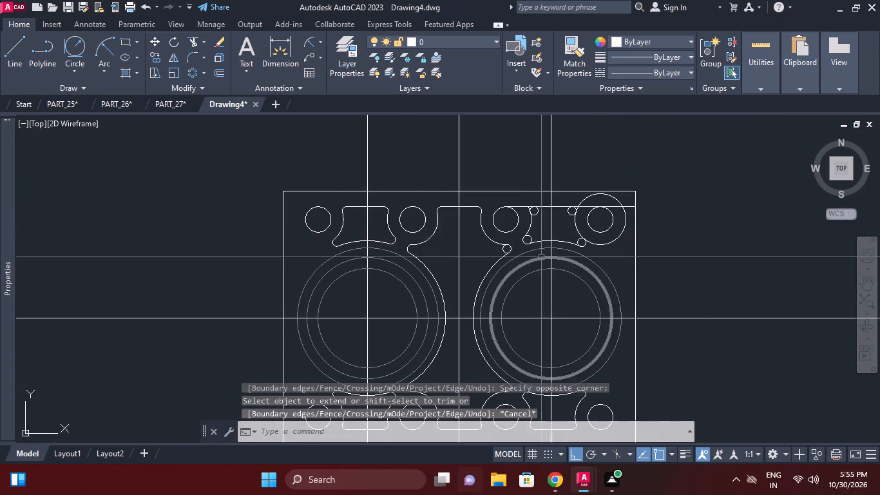
click(198, 37)
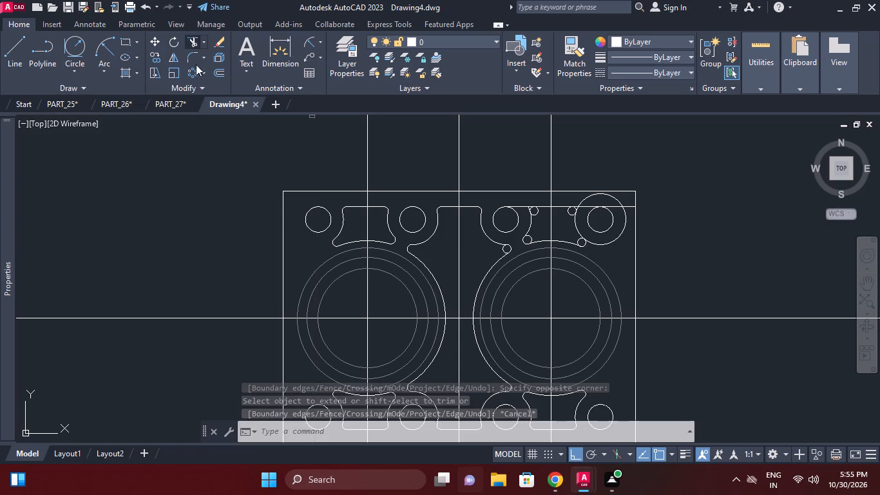
right_click(187, 173)
click(216, 179)
scroll(520, 226, up, 2)
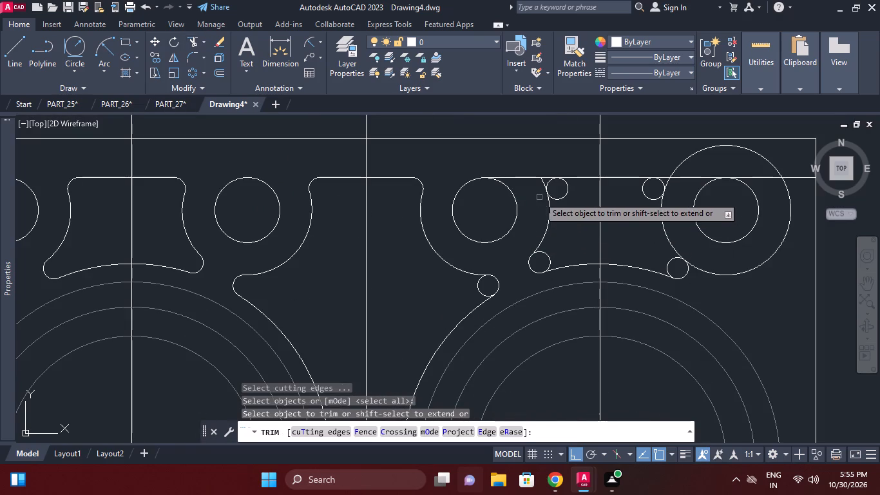
click(517, 179)
click(539, 180)
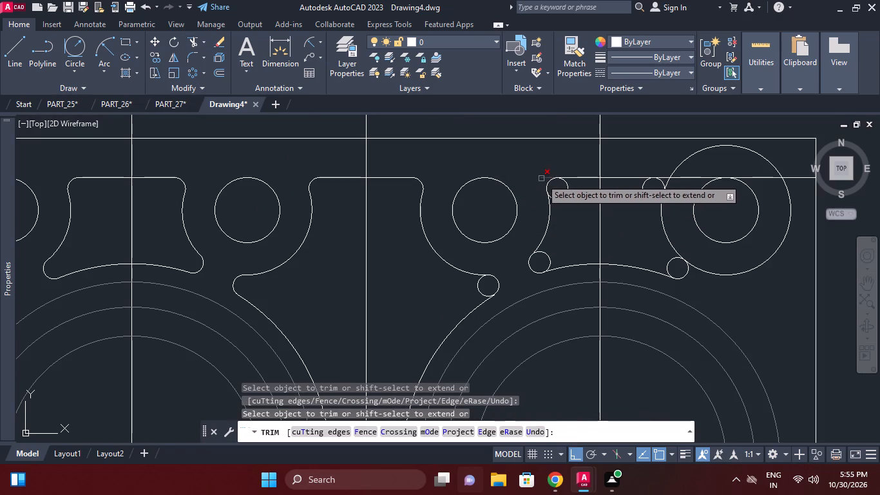
click(542, 177)
middle_drag(487, 258, 510, 209)
click(500, 233)
Trim the right upper pocket's four small circles, the excess fourth ring and the top line stub into one blended outline.
middle_click(409, 273)
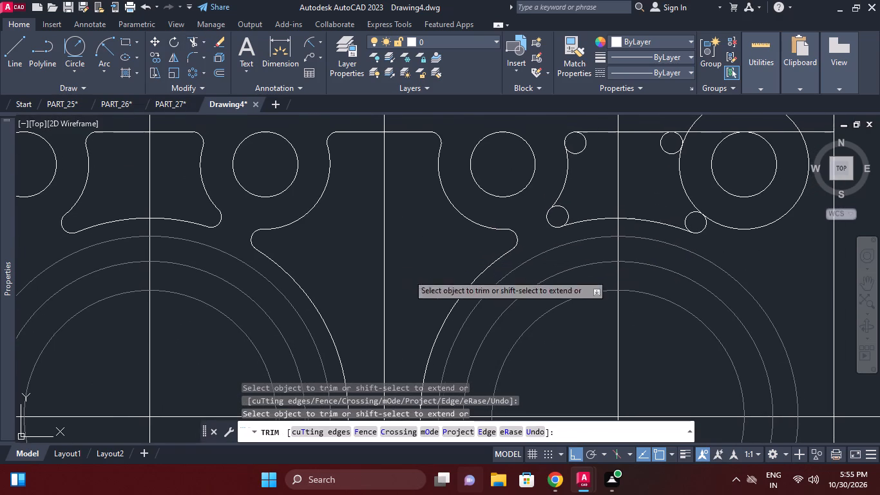
click(568, 213)
click(585, 150)
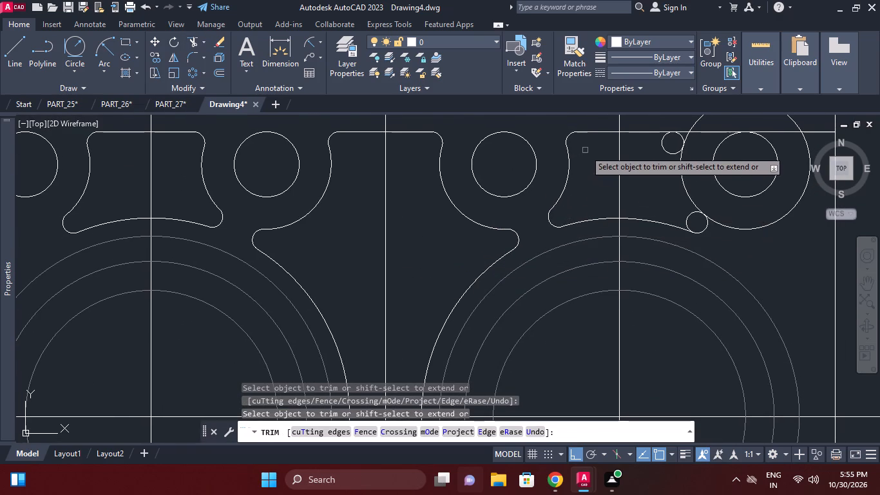
click(666, 150)
click(696, 133)
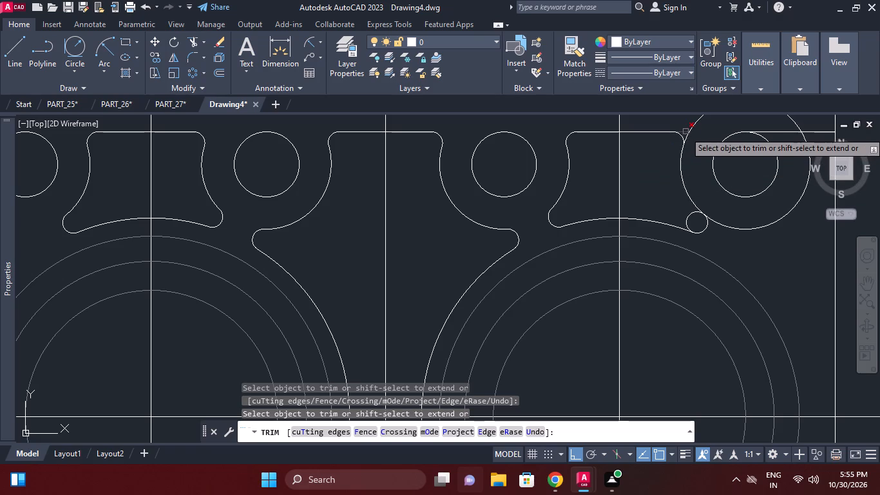
click(685, 131)
click(691, 128)
click(716, 224)
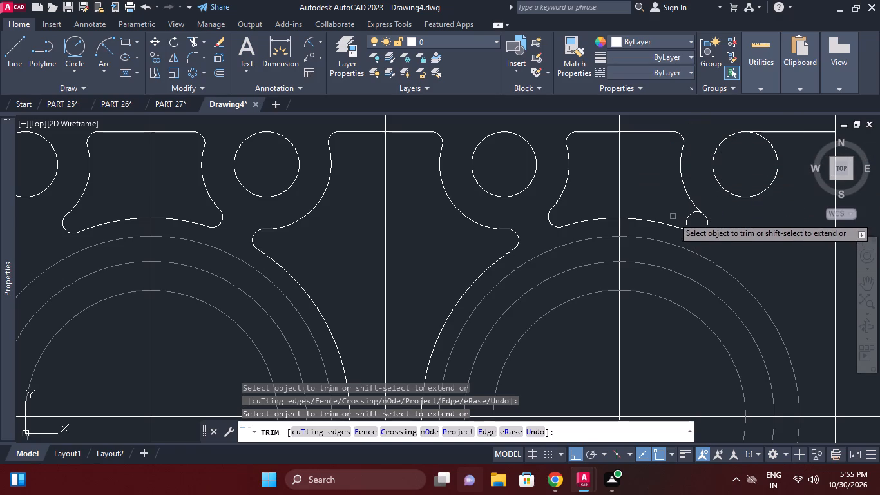
click(673, 217)
click(687, 217)
click(689, 218)
scroll(566, 220, down, 2)
middle_drag(543, 214, 524, 213)
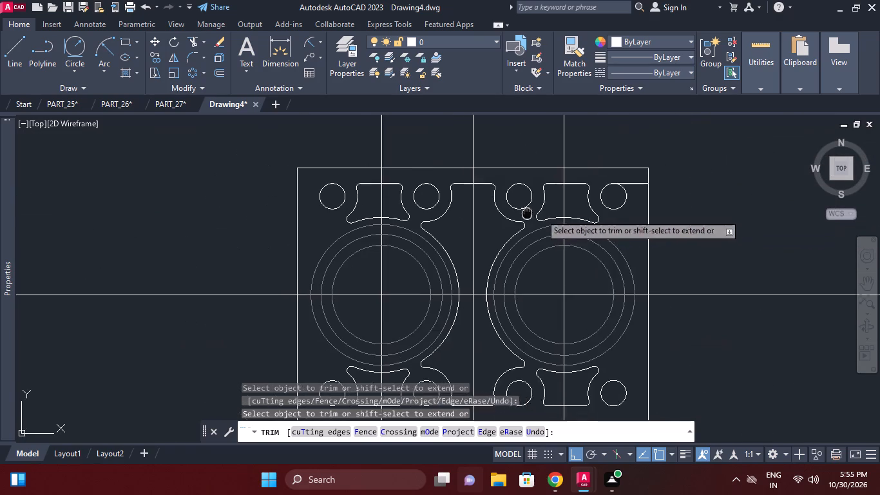
middle_drag(524, 213, 517, 212)
middle_drag(648, 242, 651, 208)
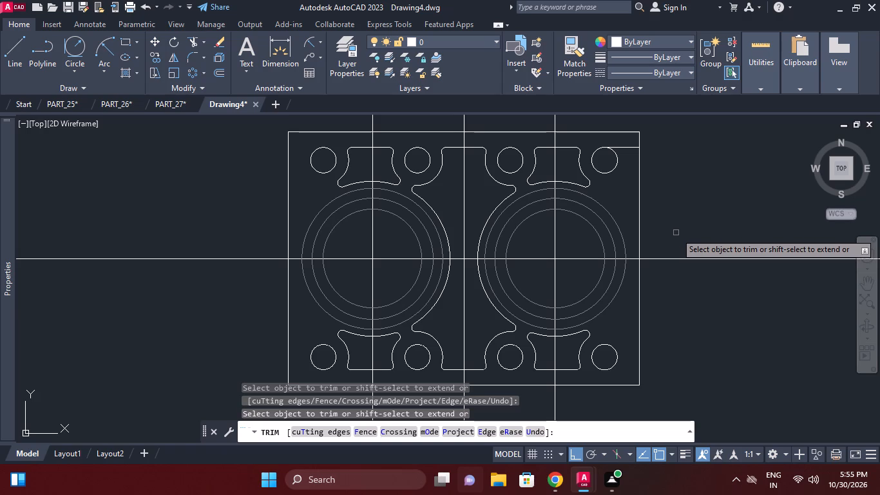
Erase the leftover offset line segment between the fourth upper hole and the plate's right edge.
drag(624, 148, 627, 155)
right_click(713, 164)
click(724, 174)
click(625, 146)
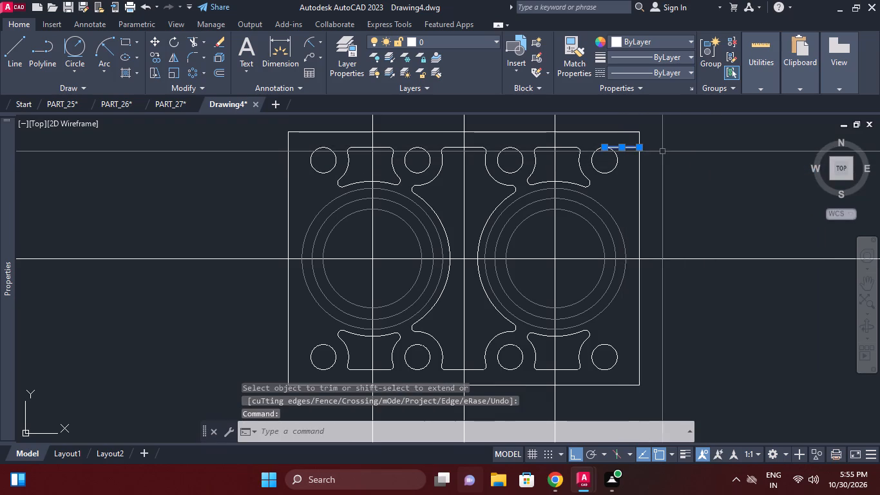
right_click(679, 151)
click(710, 139)
right_click(702, 151)
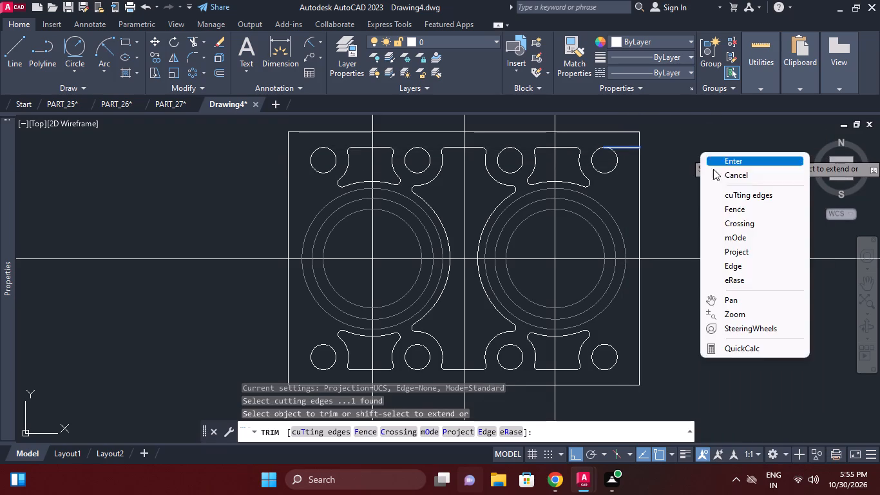
click(723, 173)
click(624, 146)
right_click(658, 151)
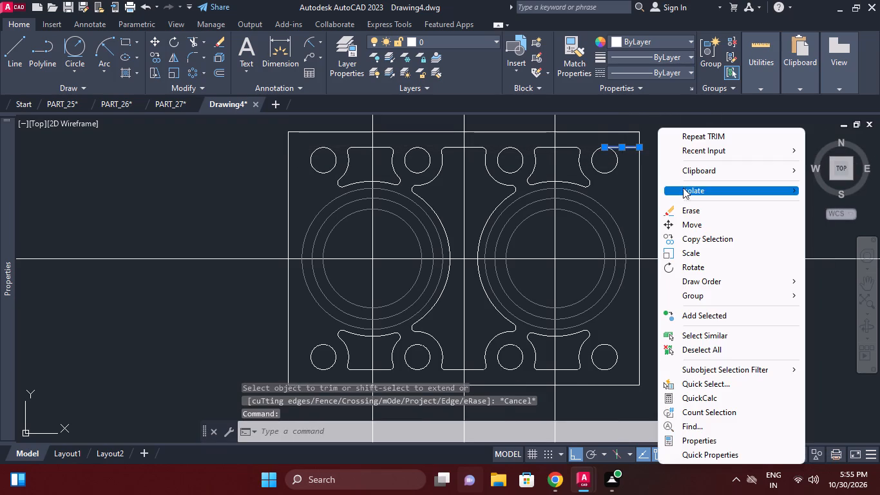
click(686, 208)
Match the properties of the left set's solid outer arc onto its three grey concentric circles.
scroll(658, 194, down, 1)
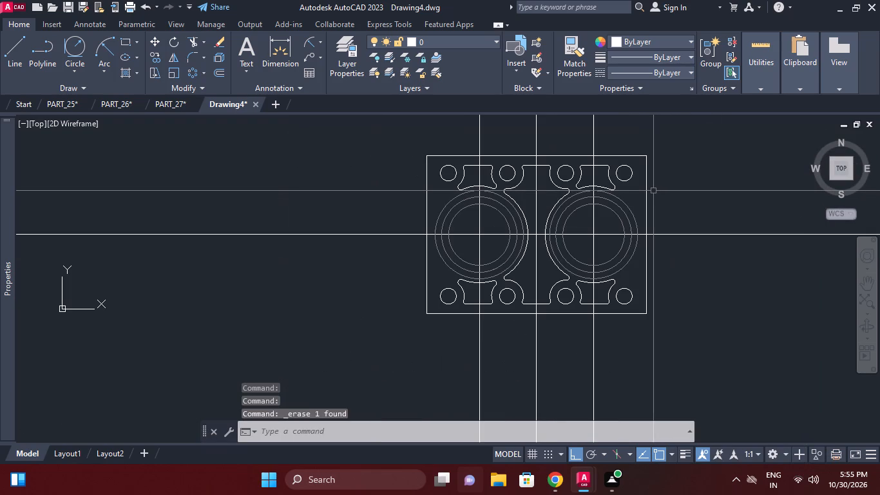
middle_drag(642, 277, 664, 257)
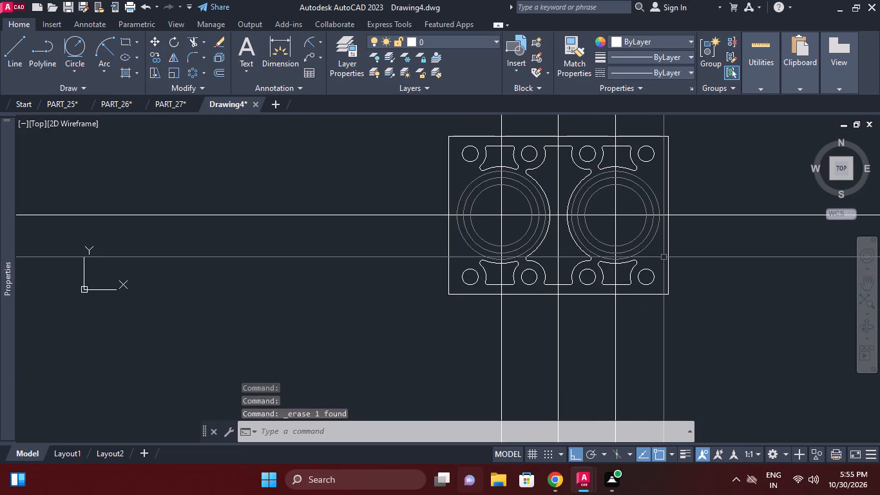
scroll(553, 293, up, 1)
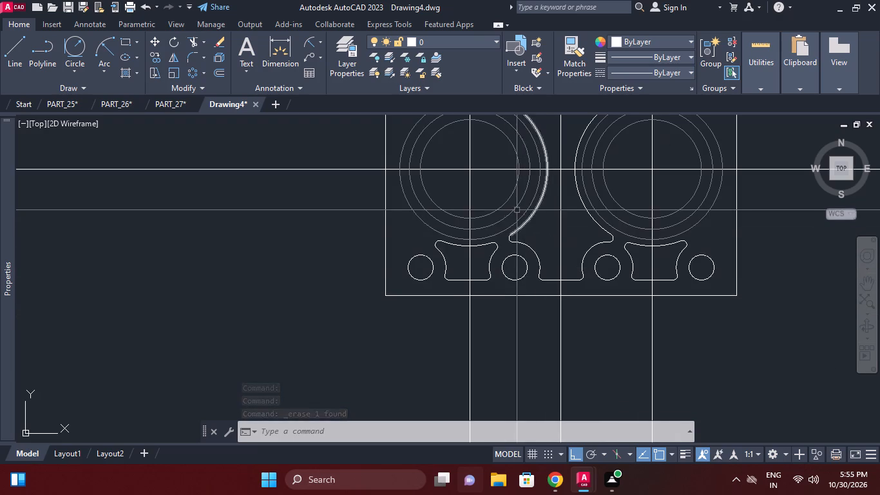
click(528, 225)
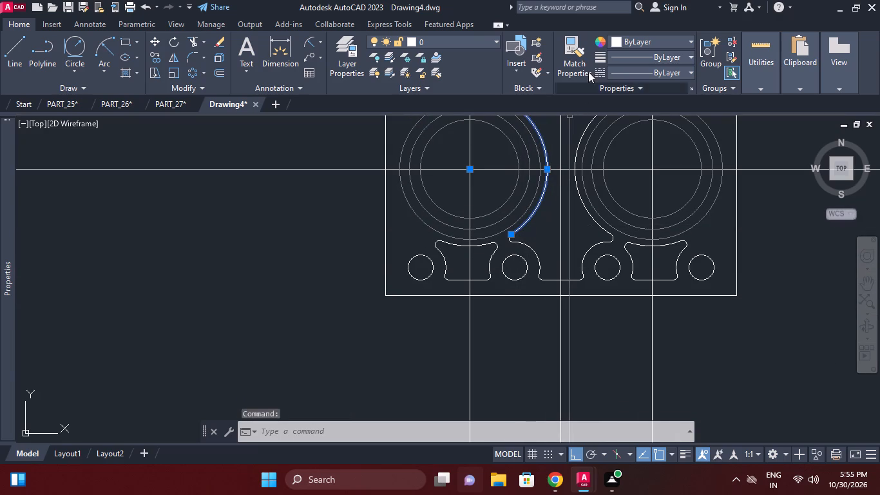
click(588, 62)
click(495, 222)
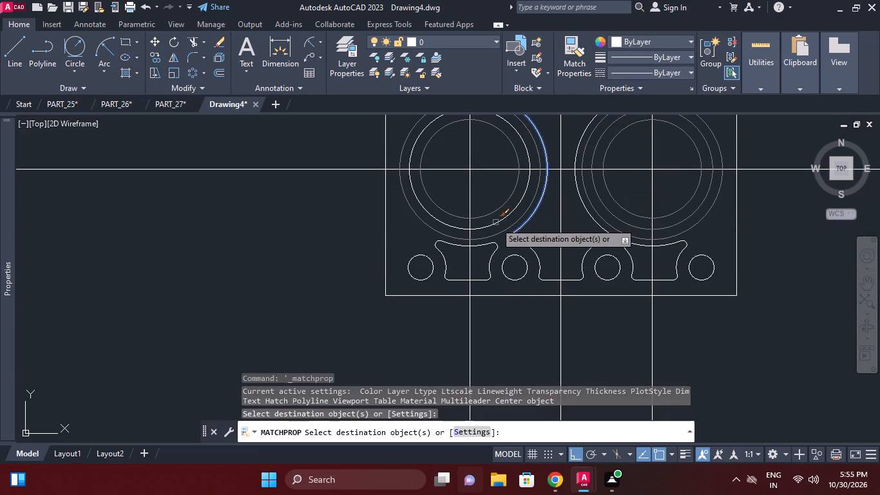
click(498, 235)
click(493, 211)
middle_drag(539, 241, 484, 252)
scroll(535, 244, down, 1)
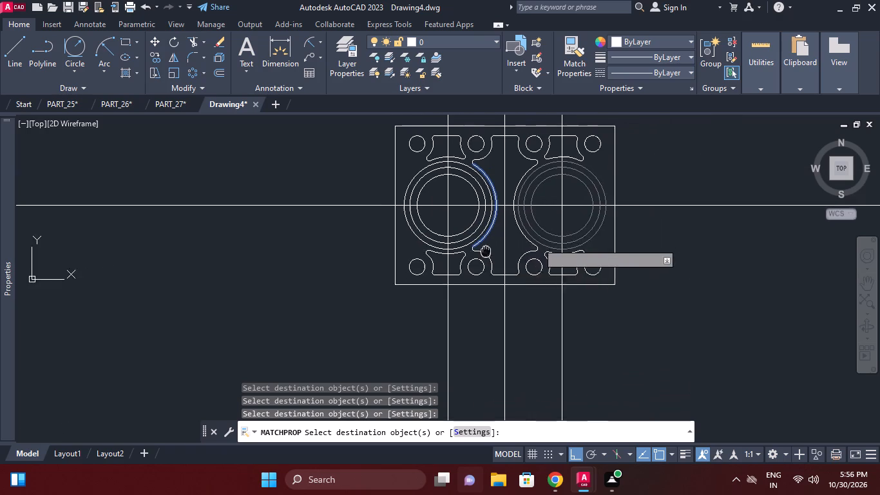
middle_drag(484, 252, 481, 253)
right_click(676, 222)
click(713, 226)
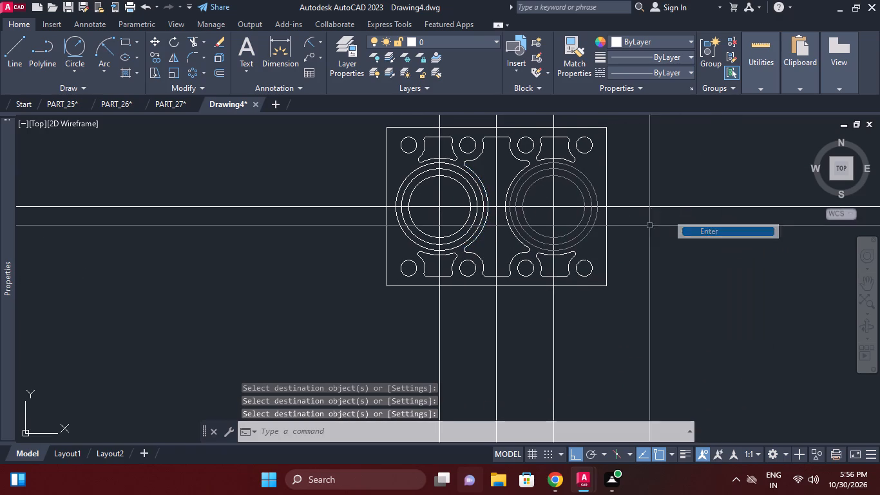
Match the properties of the right set's solid outer arc onto its three grey concentric circles.
scroll(548, 201, up, 1)
click(491, 173)
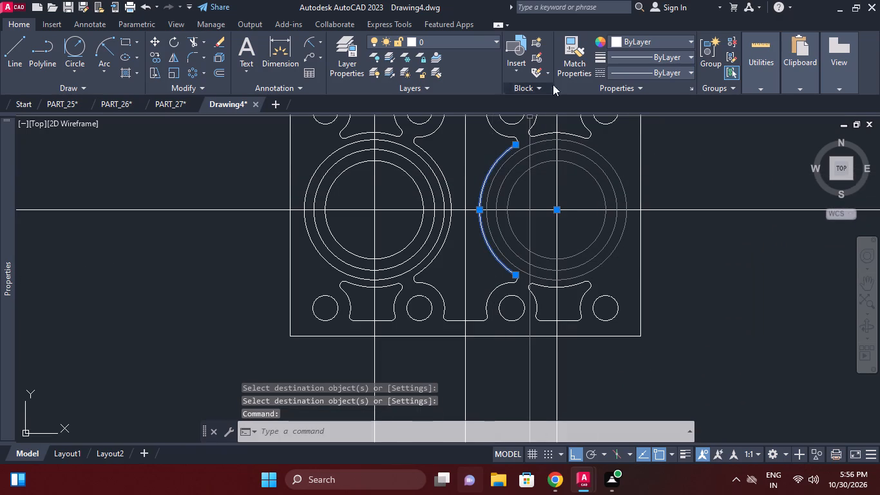
click(571, 59)
click(533, 148)
click(533, 141)
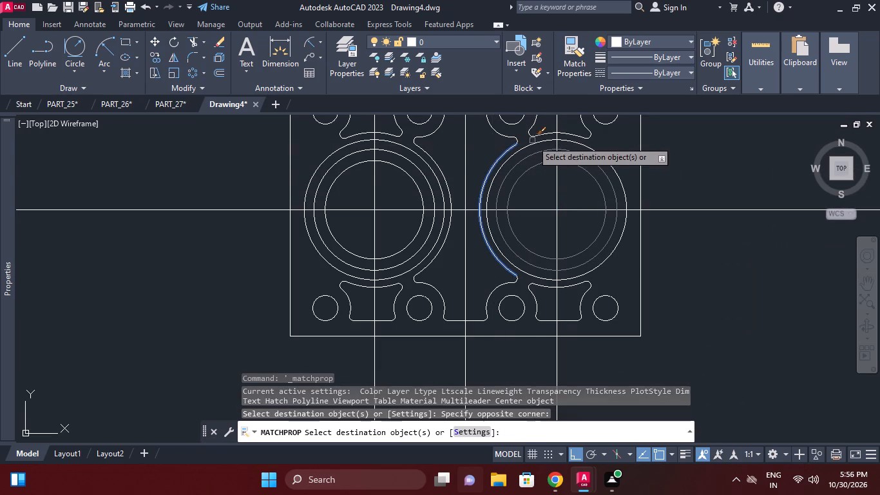
click(527, 152)
click(527, 162)
click(534, 168)
right_click(635, 172)
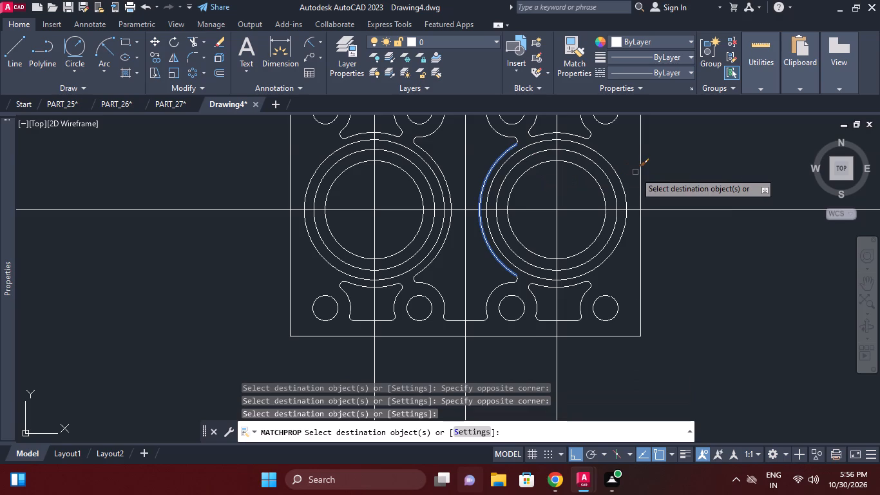
click(649, 175)
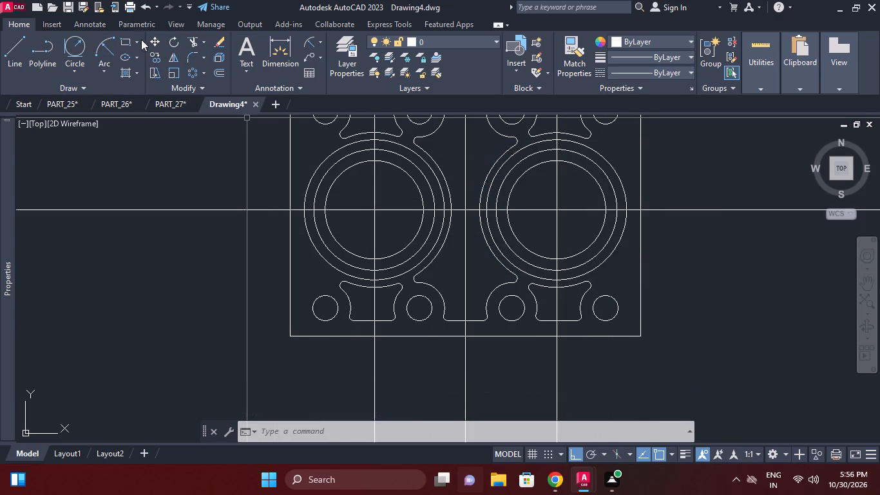
Draw a 12.5 mm diameter circle concentric with the first lower hole at the plate's lower-left corner.
click(79, 65)
click(113, 115)
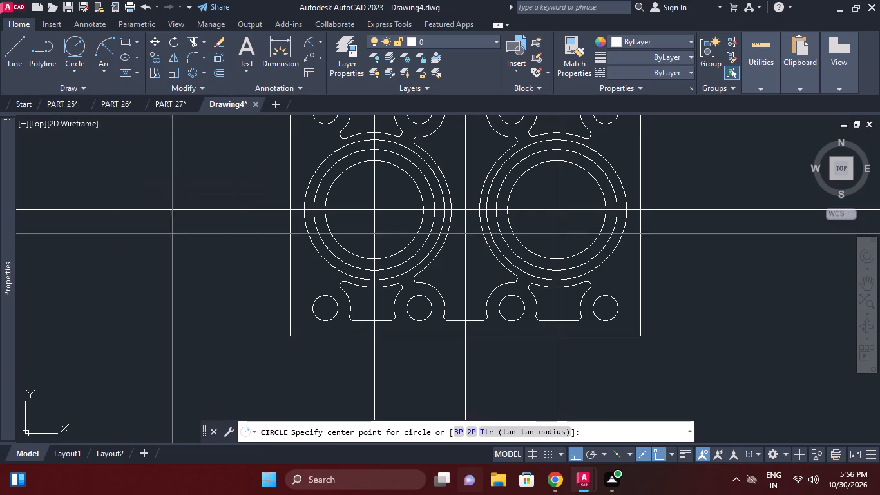
scroll(329, 325, up, 1)
click(320, 298)
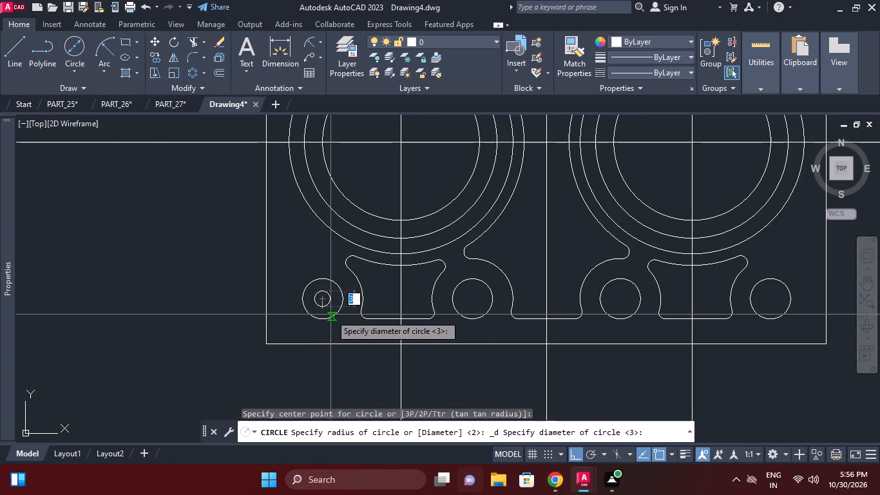
text(12.5)
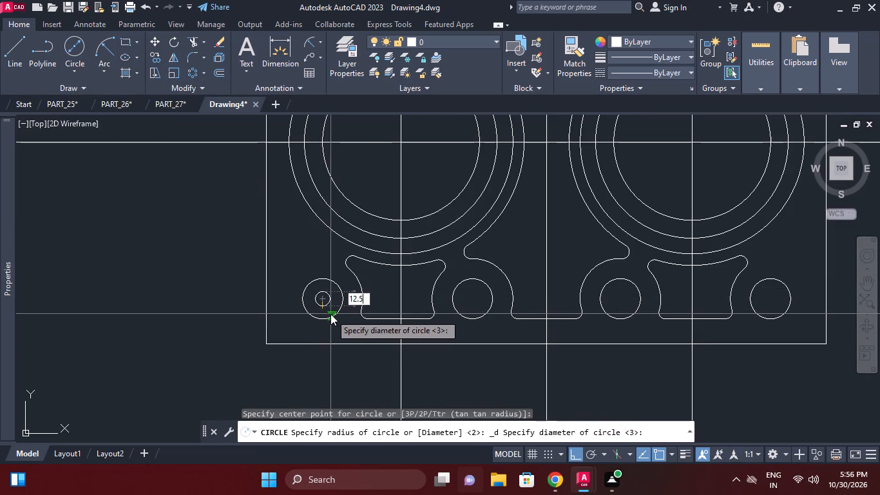
key(Return)
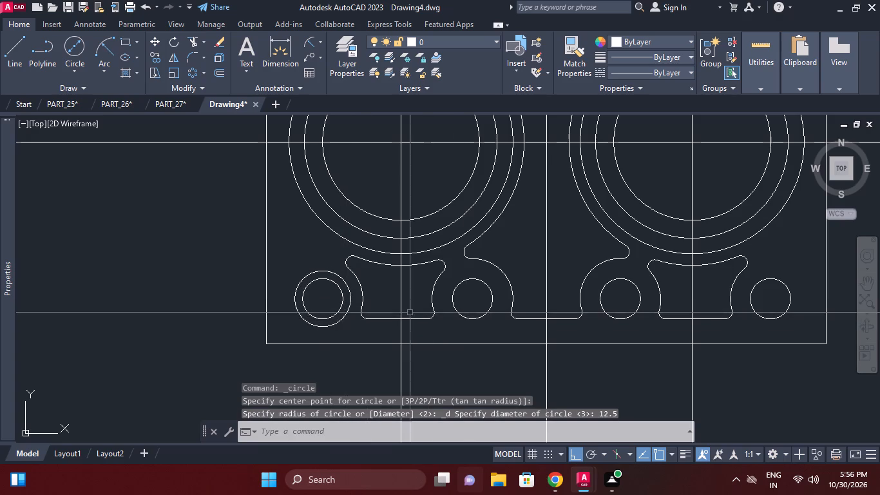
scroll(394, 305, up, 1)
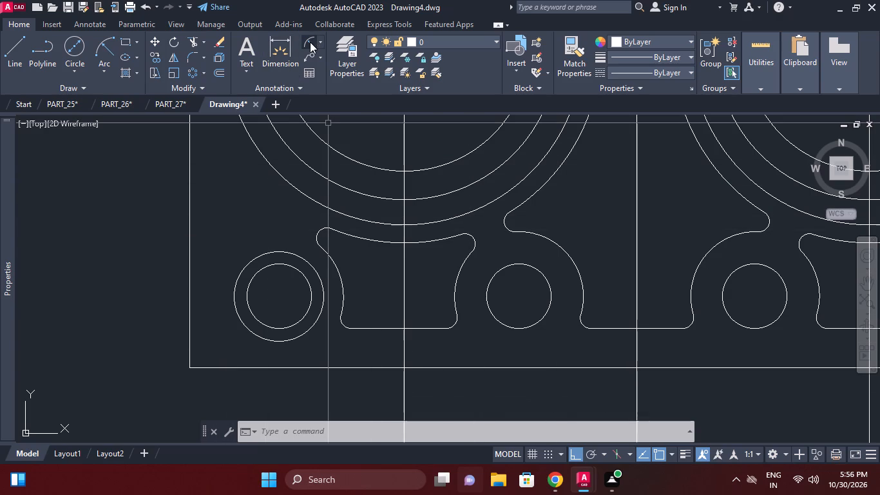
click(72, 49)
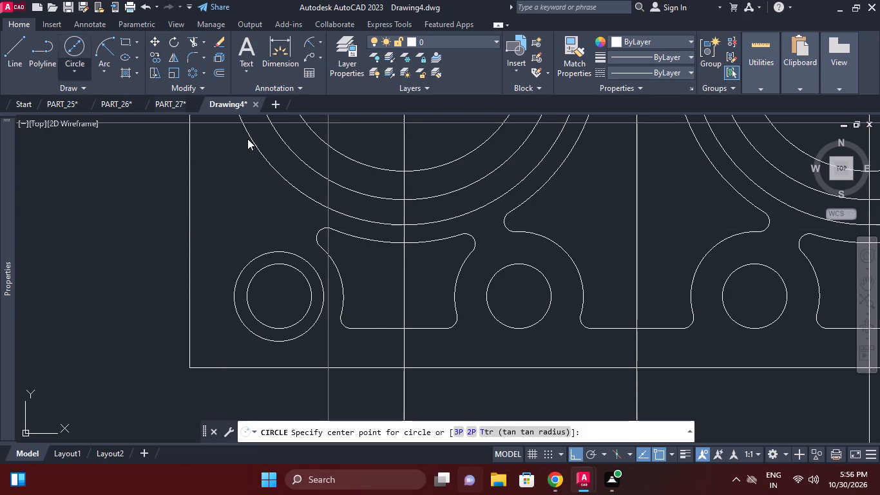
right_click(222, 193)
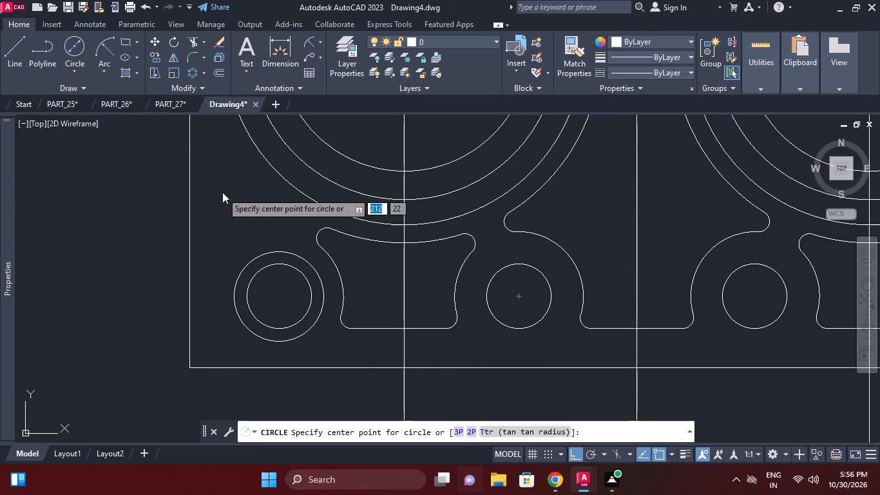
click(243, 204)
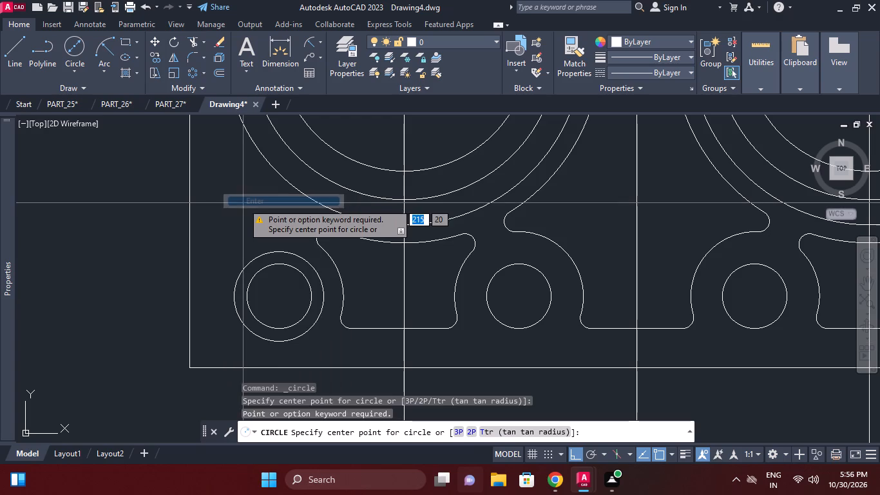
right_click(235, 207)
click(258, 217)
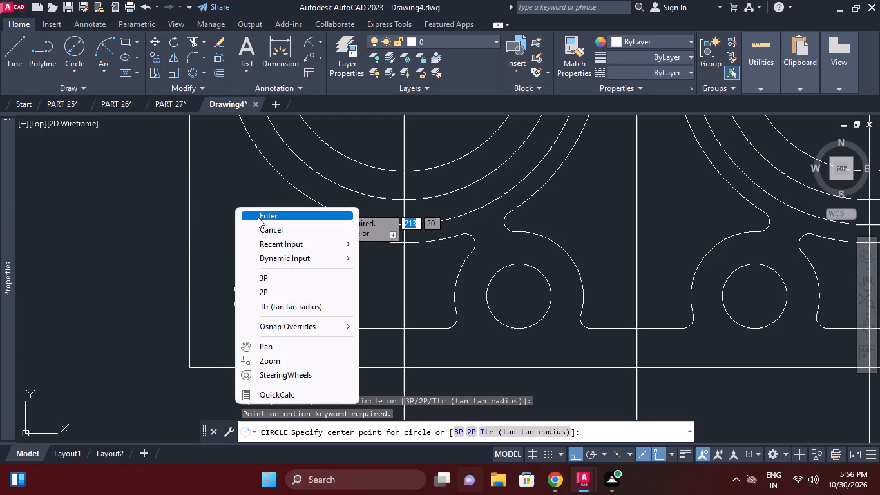
Draw a 12.5 mm diameter circle concentric with the second lower hole from the plate's left edge.
click(70, 52)
middle_drag(333, 245, 236, 214)
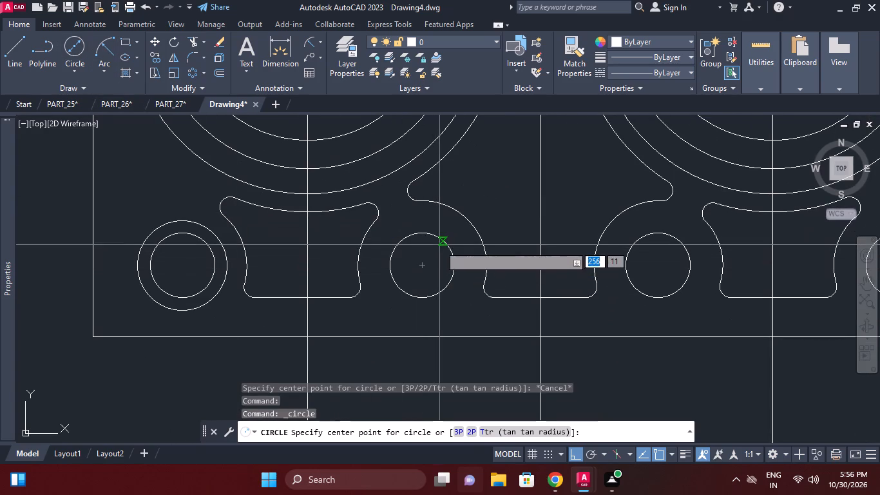
click(424, 270)
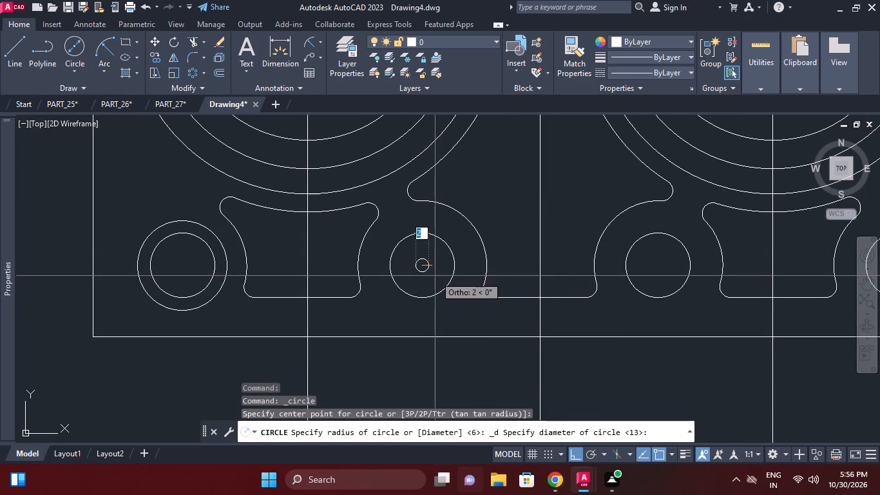
text(12)
text(.5)
key(Return)
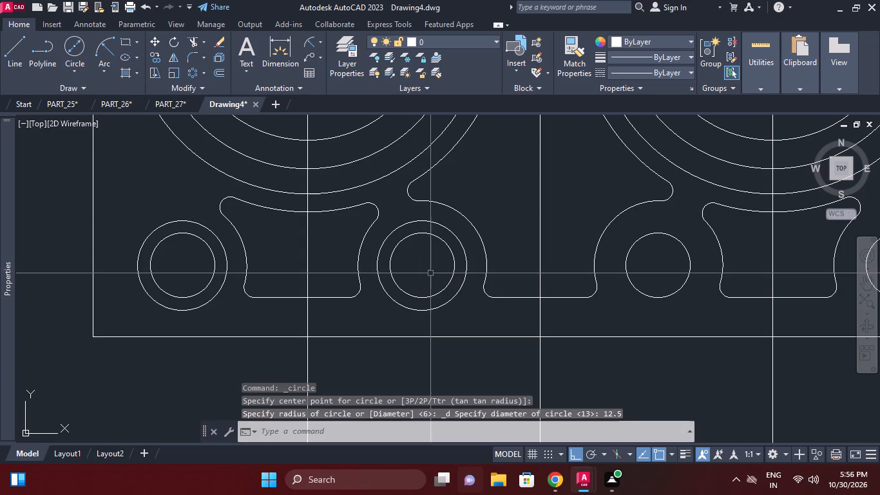
Draw a 12.5 mm diameter circle concentric with the third lower hole from the plate's left edge.
scroll(562, 337, up, 1)
right_click(483, 184)
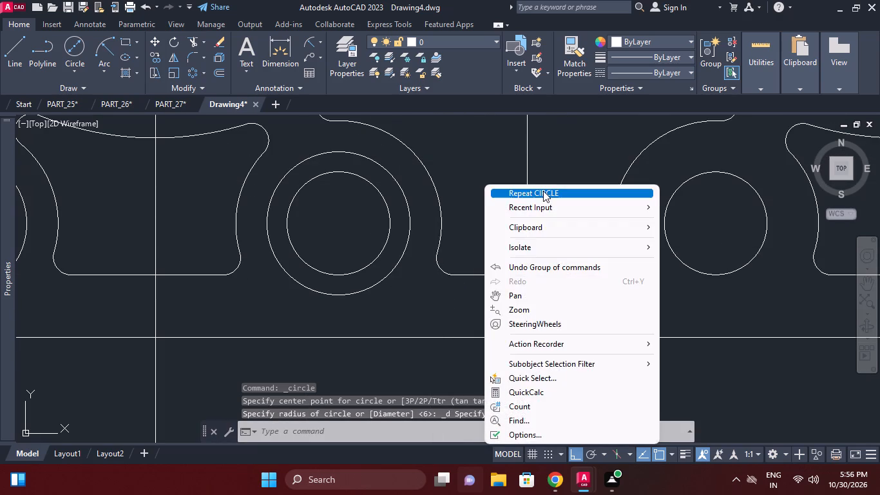
click(543, 191)
middle_drag(573, 229, 417, 240)
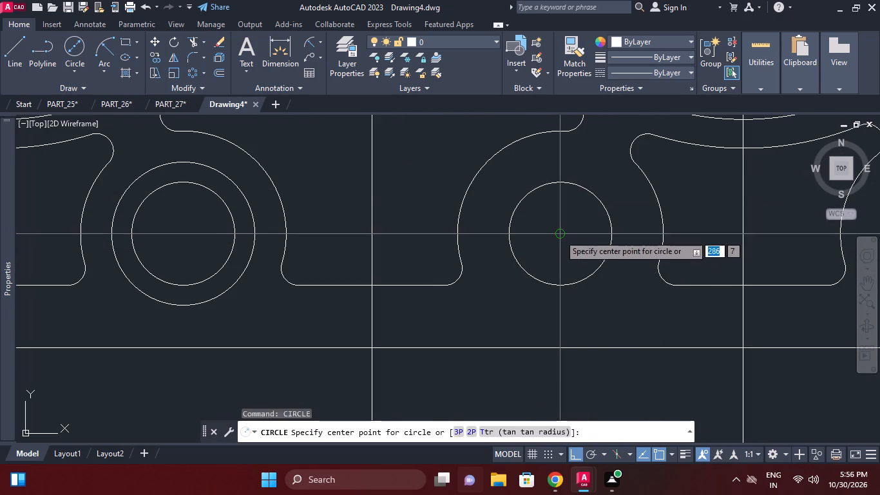
click(559, 235)
key(1)
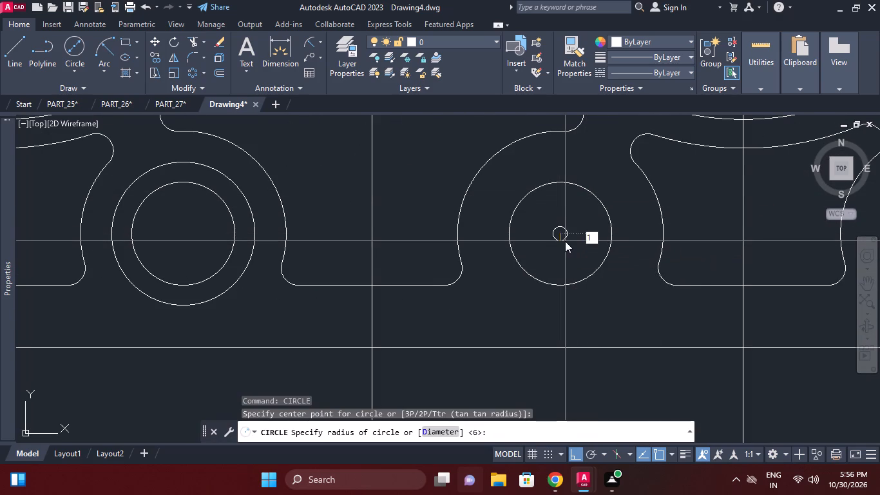
key(BackSpace)
key(d)
key(Return)
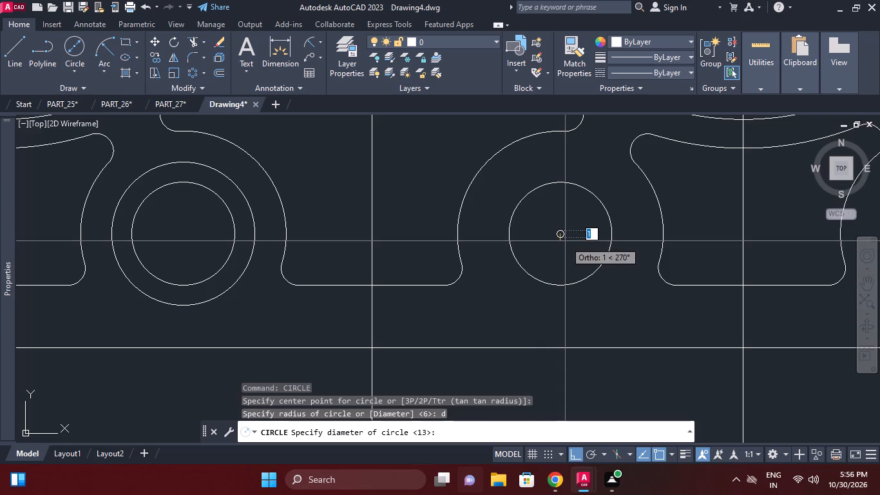
text(12.5)
key(Return)
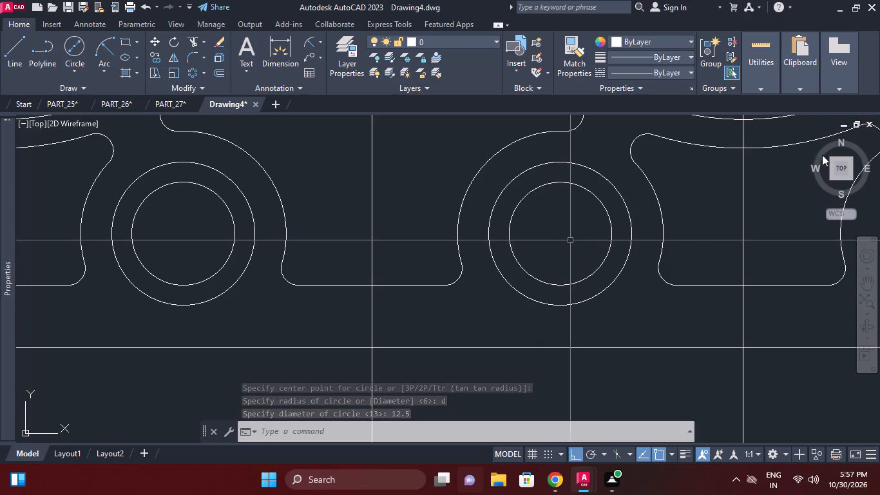
Draw a 12.5 mm diameter circle concentric with the fourth lower hole at the plate's lower-right corner.
scroll(543, 262, down, 3)
middle_drag(542, 262, 533, 260)
middle_drag(479, 249, 356, 253)
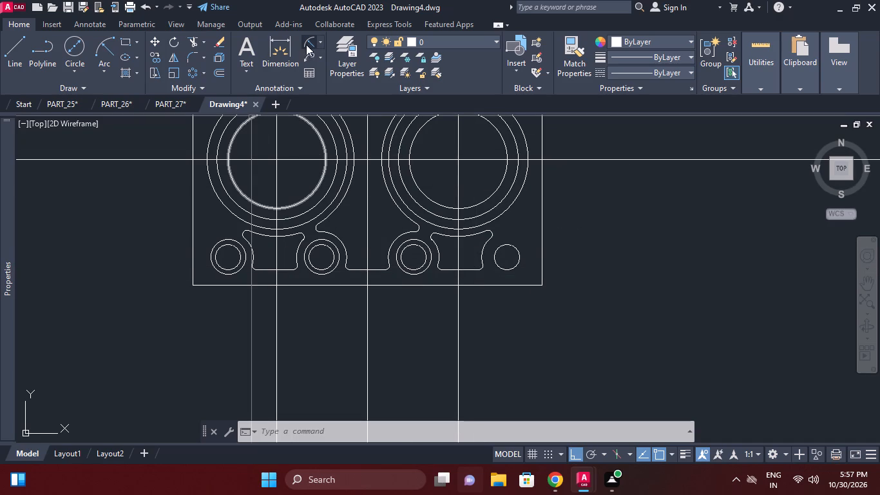
click(63, 49)
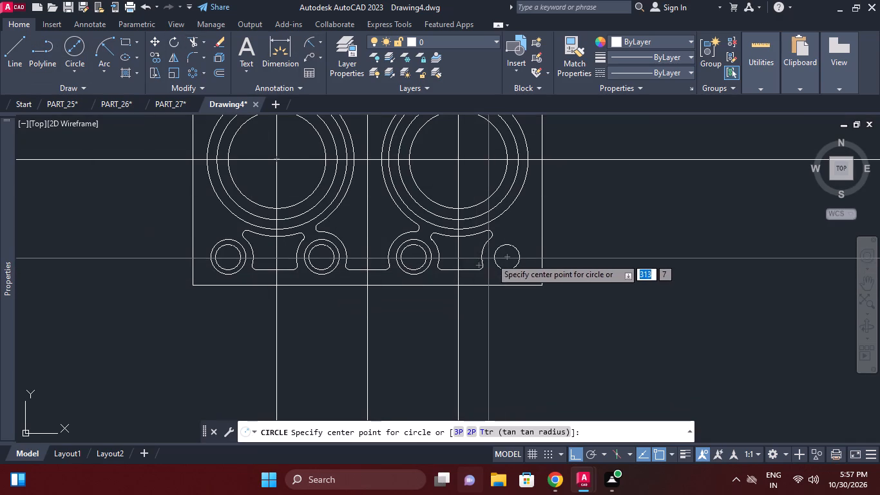
click(508, 257)
text(12.5)
key(Return)
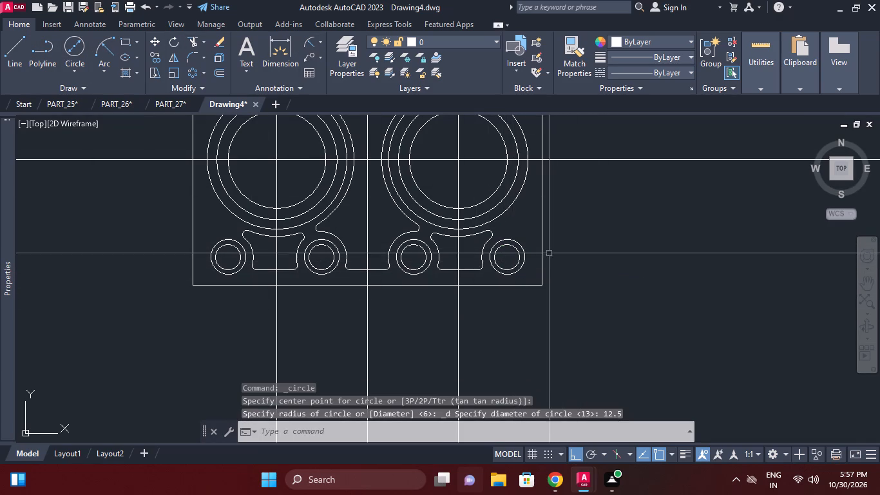
Draw a 12.5 mm diameter circle concentric with the fourth upper hole at the plate's upper-right corner.
scroll(555, 255, down, 1)
middle_drag(555, 255, 566, 321)
right_click(573, 180)
click(628, 190)
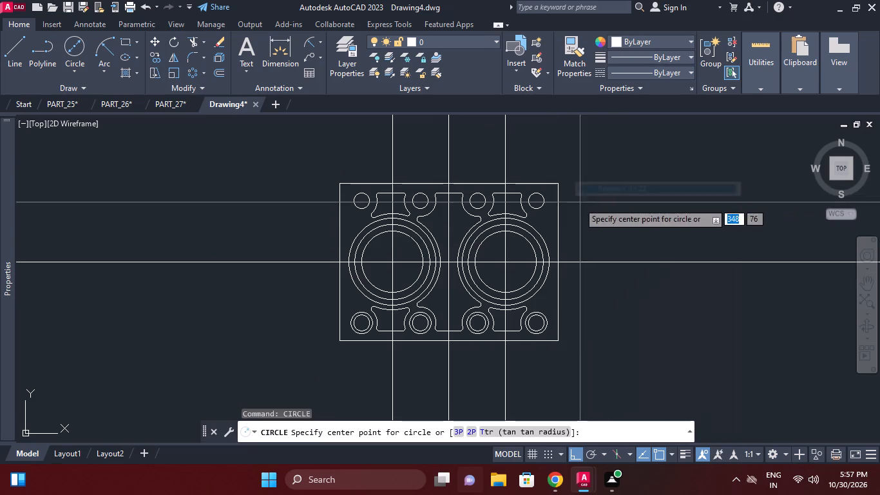
click(64, 41)
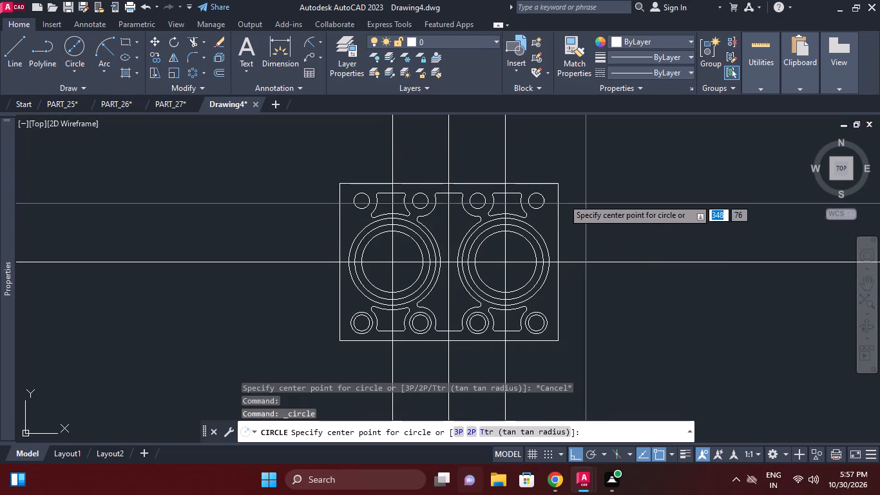
scroll(540, 193, up, 1)
click(536, 200)
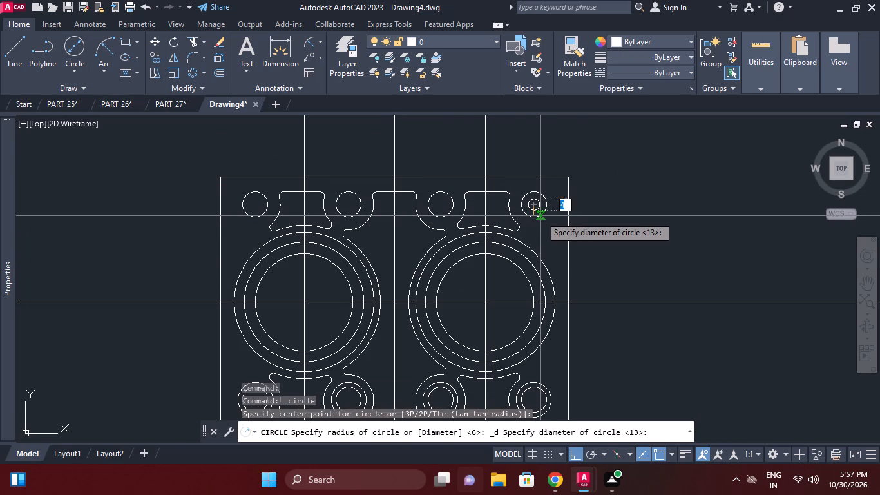
text(12.5)
key(Return)
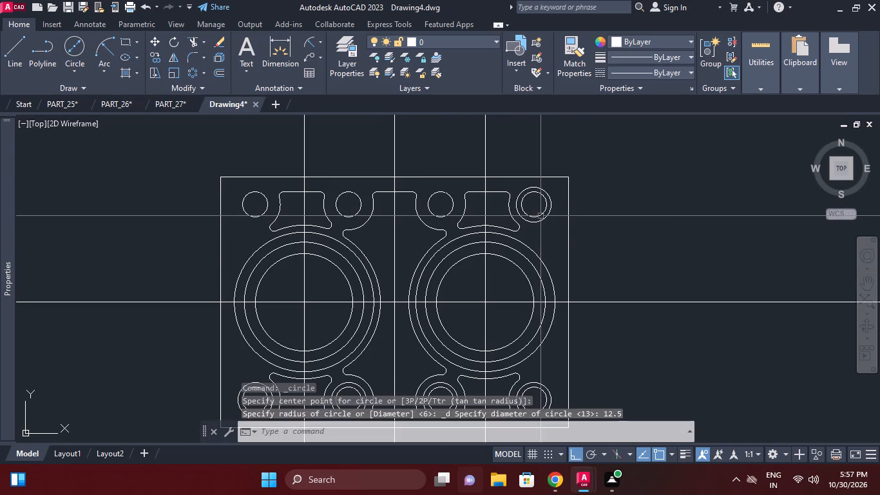
Draw a 12.5 mm diameter circle concentric with the third upper hole from the plate's left edge.
right_click(632, 206)
click(646, 211)
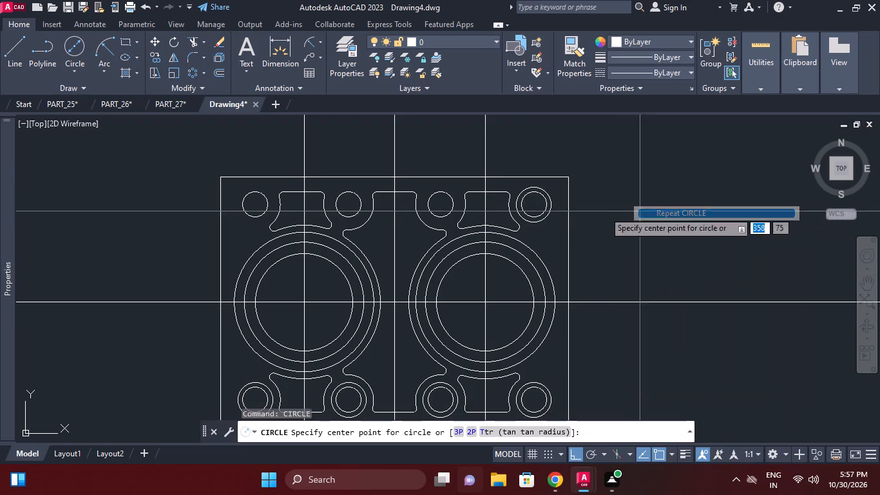
scroll(450, 195, up, 2)
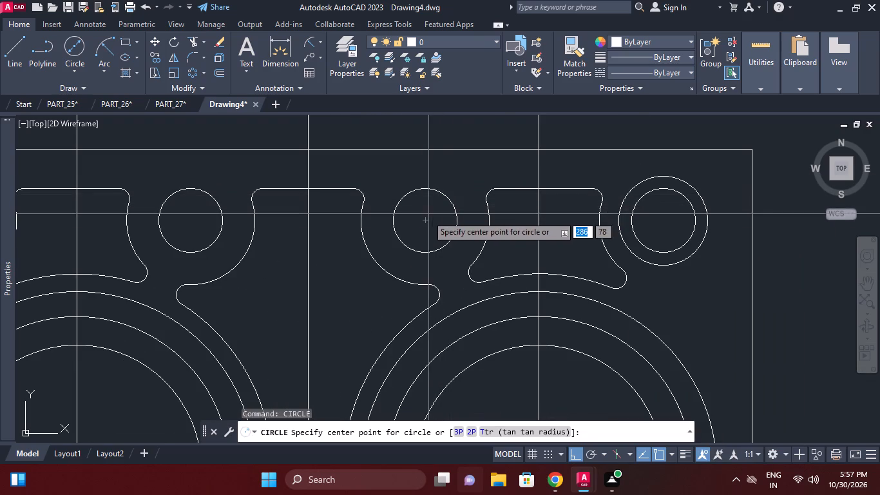
click(424, 219)
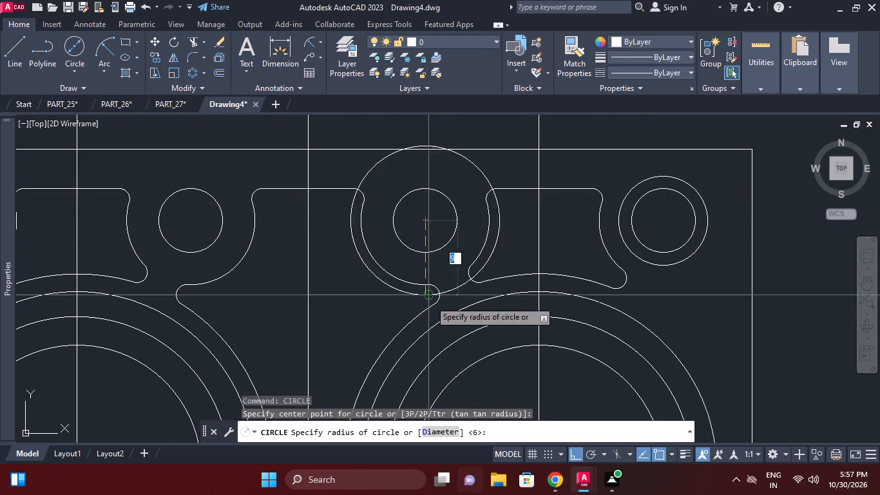
click(439, 434)
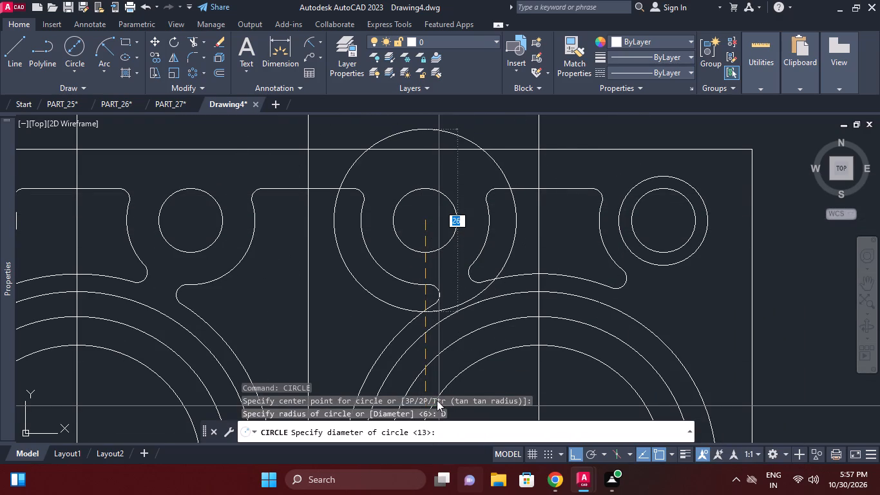
text(12.5)
key(Return)
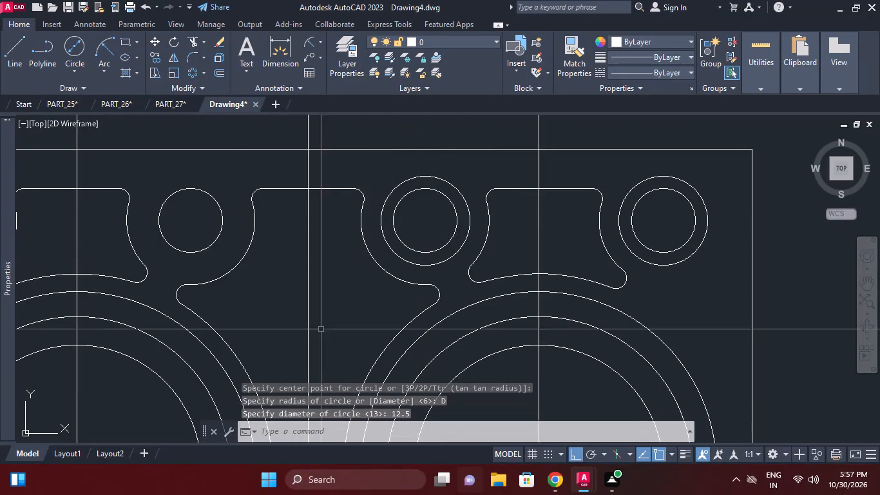
Draw a 12.5 mm diameter circle concentric with the second upper hole from the plate's left edge.
click(75, 39)
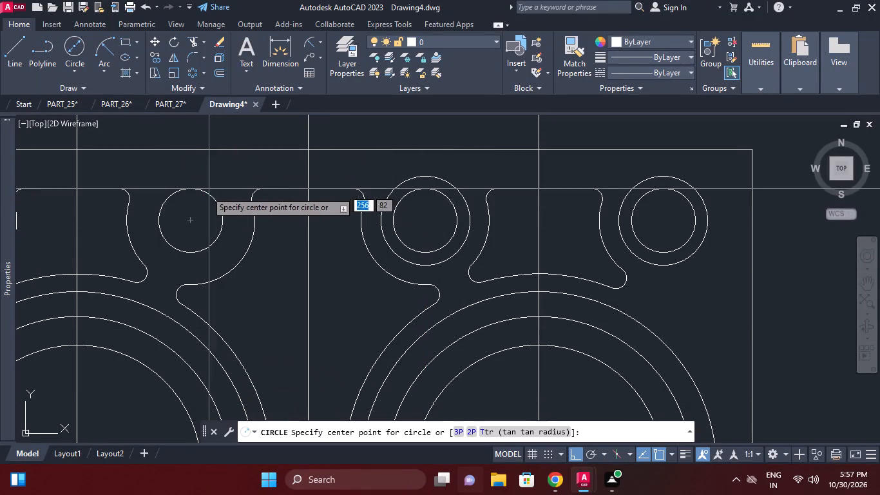
click(189, 218)
text(12.5)
key(Return)
Draw a 12.5 mm diameter circle concentric with the first upper hole at the plate's upper-left corner.
scroll(235, 226, down, 1)
middle_drag(283, 222, 396, 204)
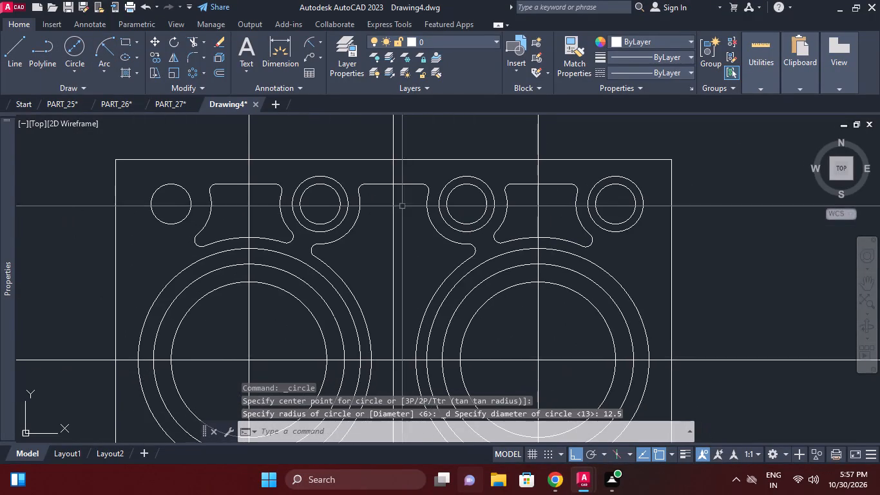
click(75, 50)
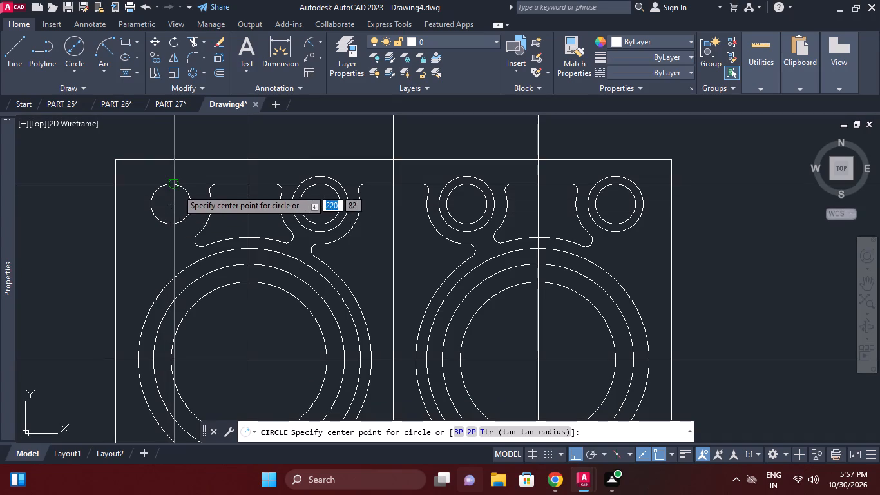
click(172, 208)
text(12.)
key(5)
key(Return)
Load the HIDDEN linetype from acad.lin into the drawing.
scroll(341, 104, down, 2)
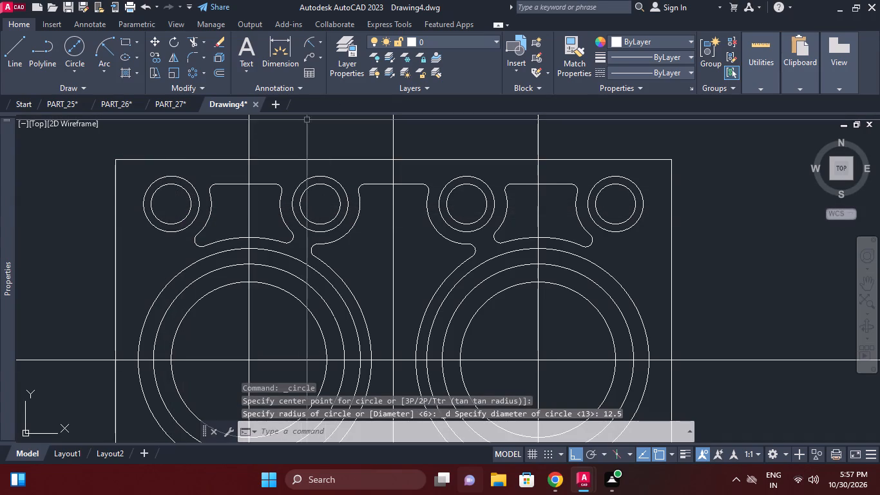
middle_drag(399, 220, 399, 191)
scroll(399, 219, down, 1)
scroll(274, 168, up, 2)
click(262, 168)
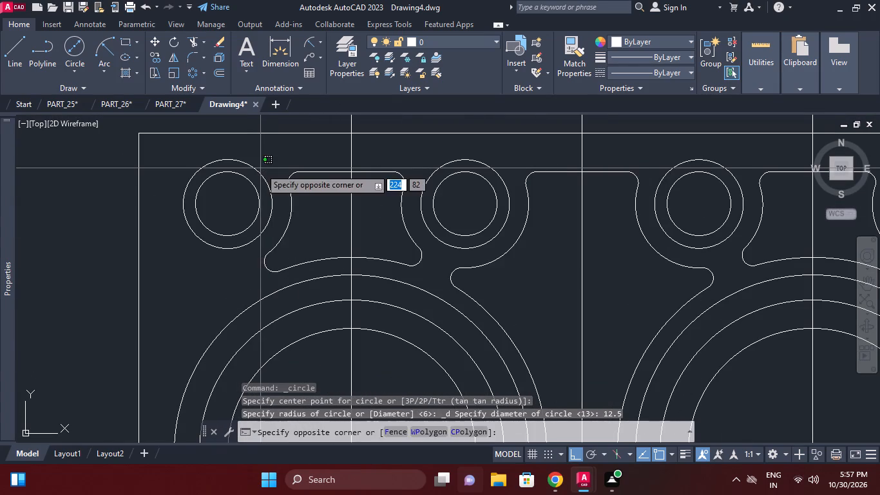
click(248, 168)
click(651, 72)
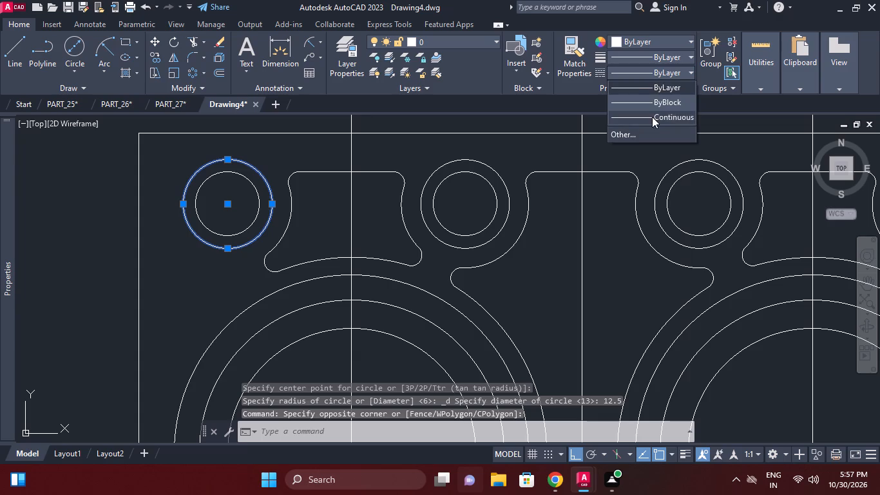
click(647, 128)
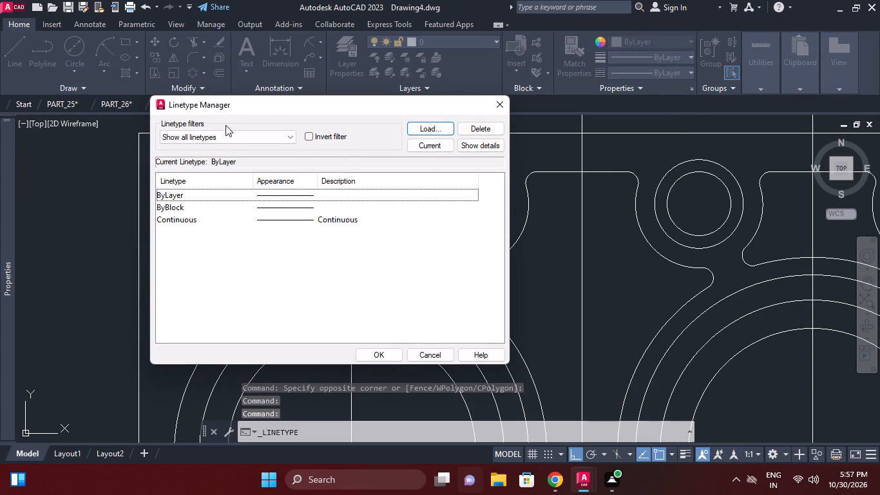
click(227, 135)
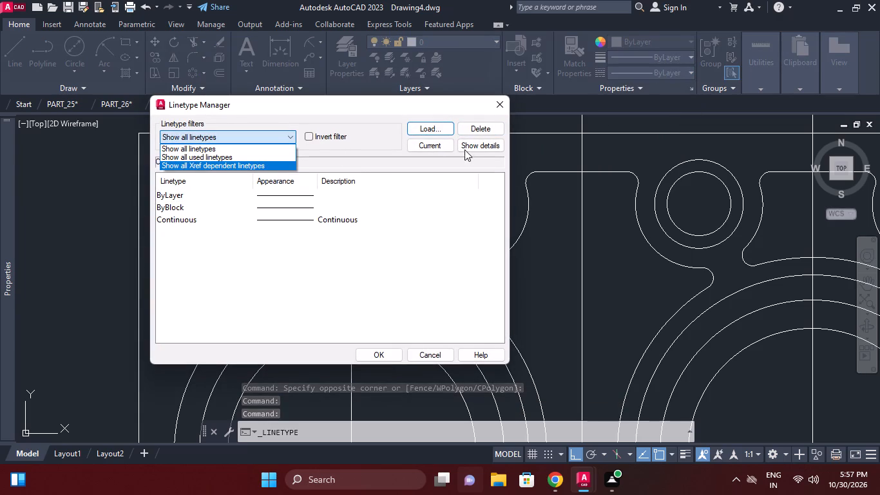
click(434, 130)
scroll(338, 210, down, 4)
click(441, 131)
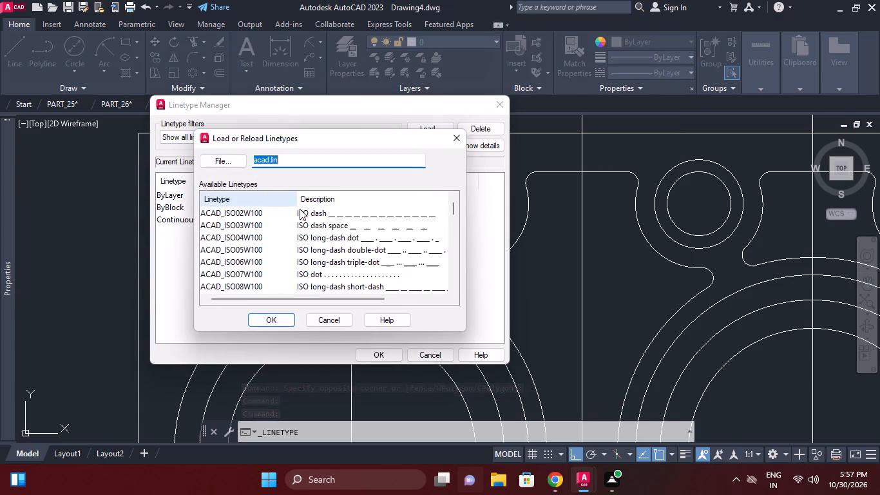
scroll(307, 240, down, 15)
scroll(224, 264, down, 2)
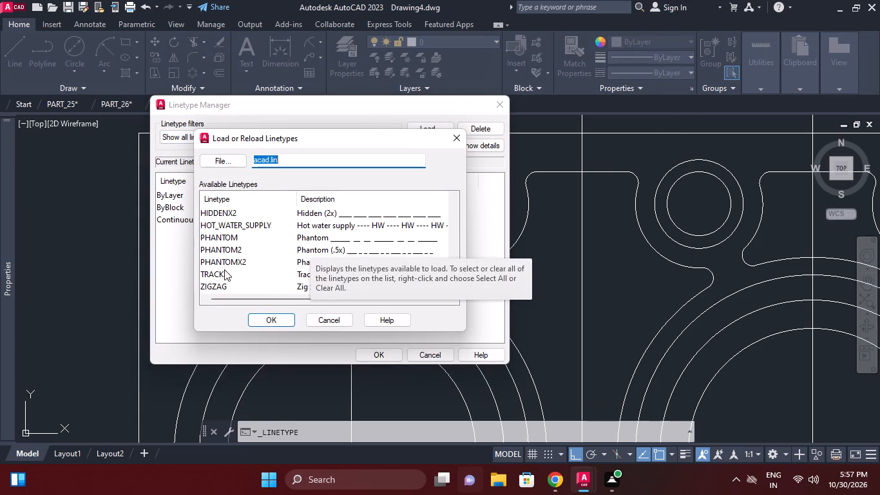
scroll(225, 276, down, 1)
scroll(226, 273, up, 1)
click(223, 224)
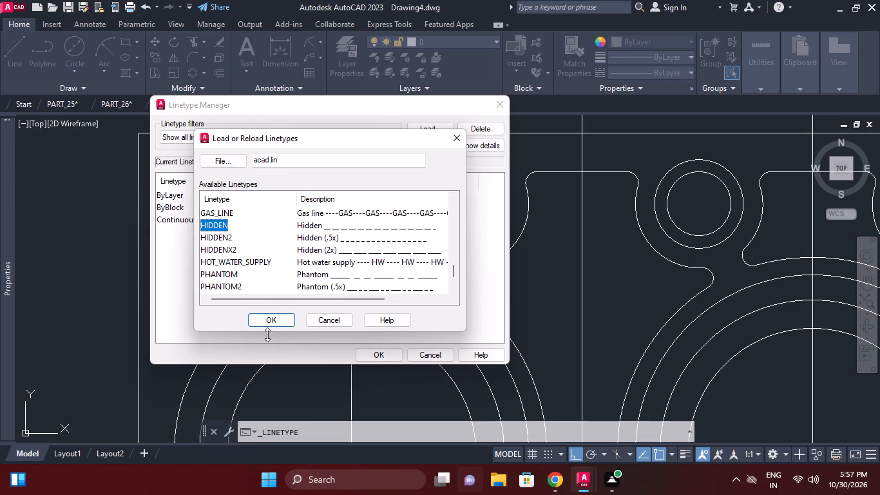
click(270, 325)
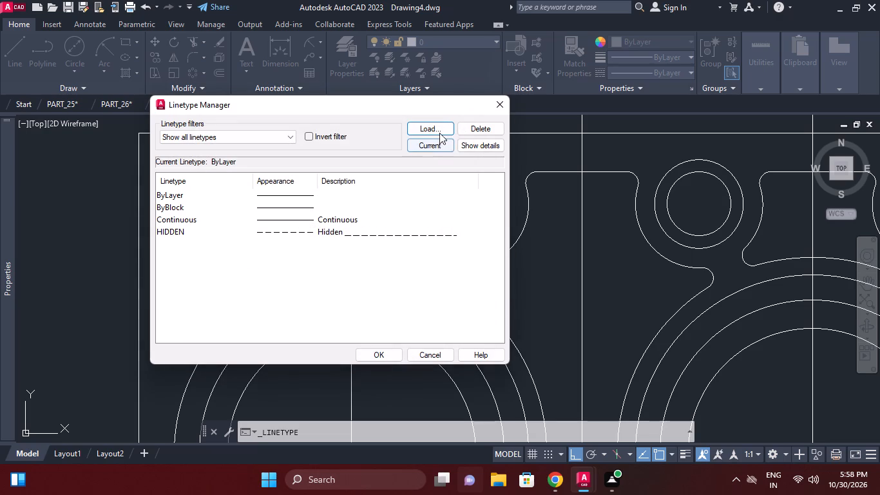
click(381, 358)
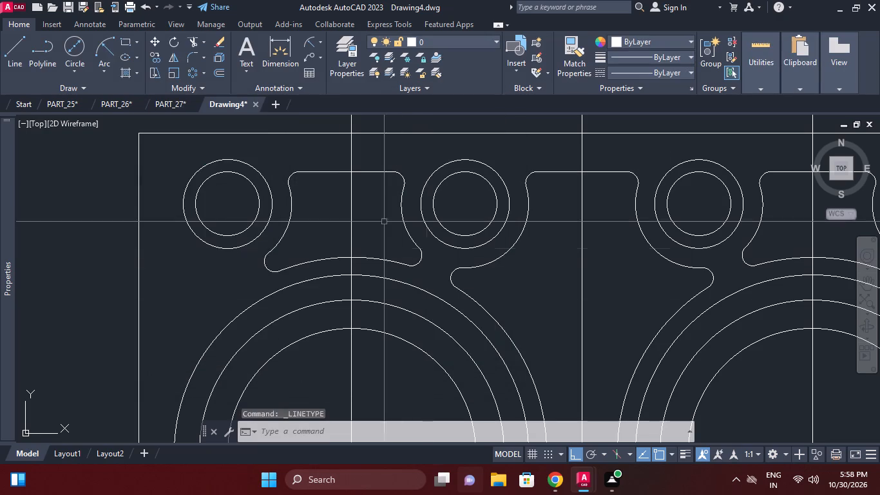
Set the linetype of the 12.5 mm circle around the first upper hole to HIDDEN.
click(265, 175)
click(644, 65)
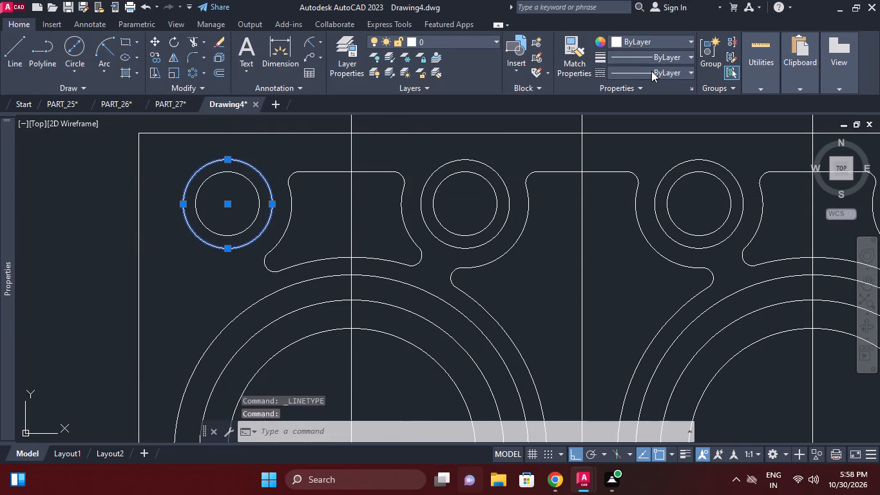
click(652, 72)
click(666, 131)
Give the 12.5 mm circle around the first upper hole color 8 and a linetype scale of 10.
click(668, 39)
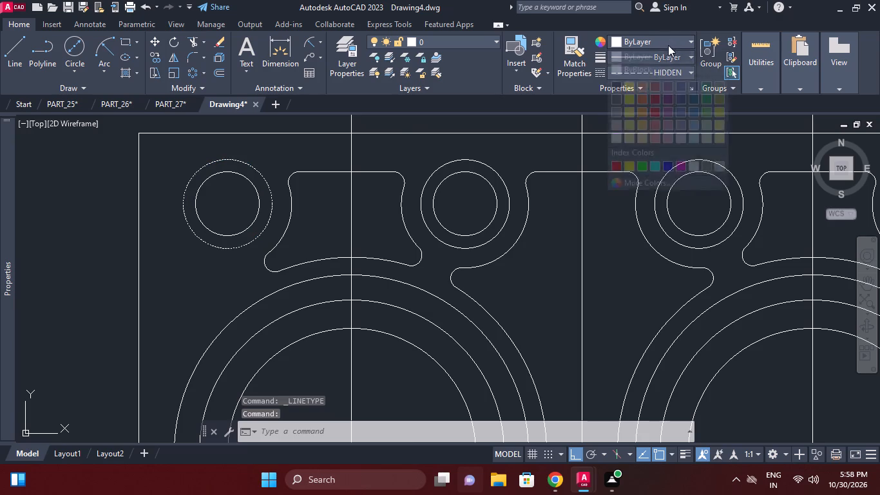
click(703, 167)
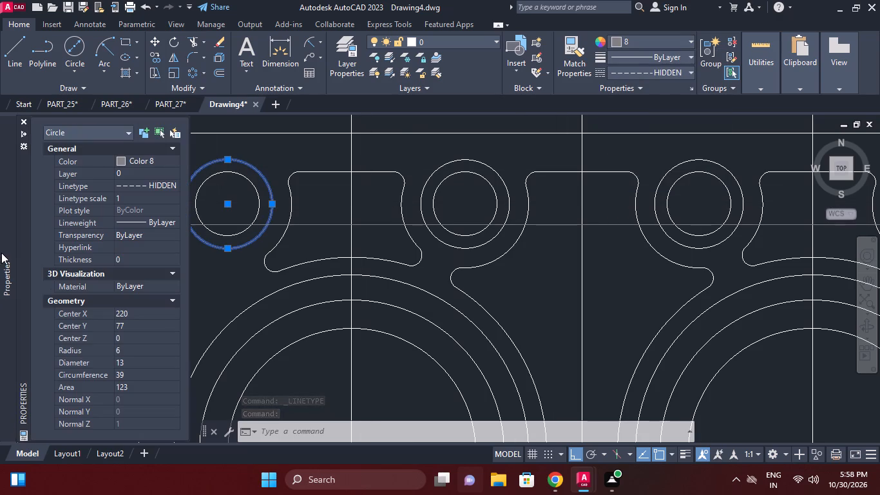
click(133, 364)
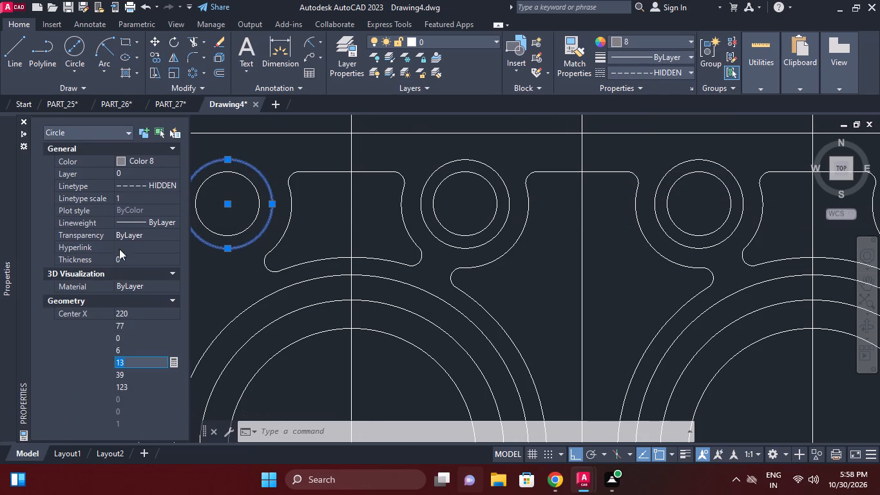
click(126, 200)
text(10)
key(Return)
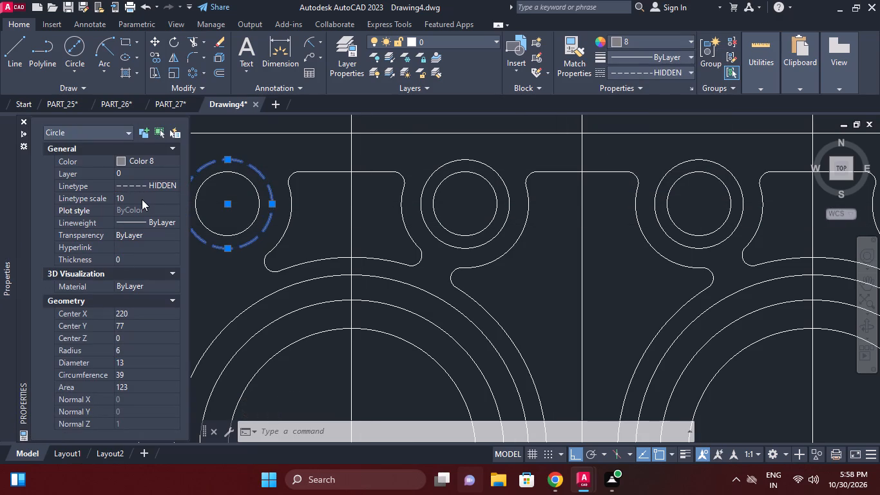
scroll(267, 180, down, 1)
middle_drag(271, 179, 361, 153)
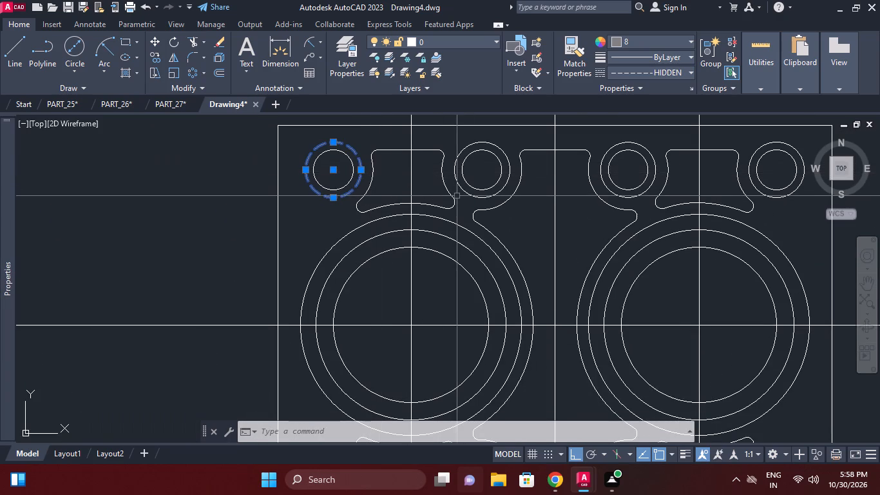
right_click(360, 149)
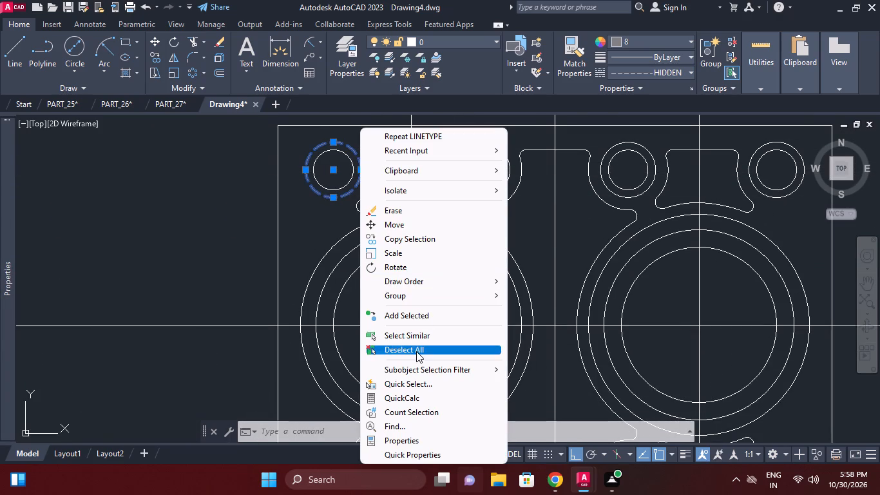
click(416, 351)
Give the outer circle around the second upper hole color 8, the HIDDEN linetype and a linetype scale of 10.
click(462, 152)
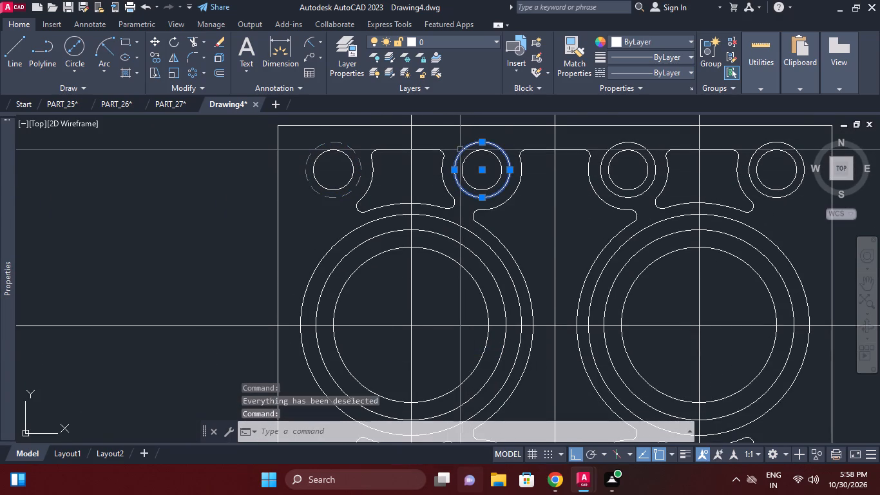
click(648, 41)
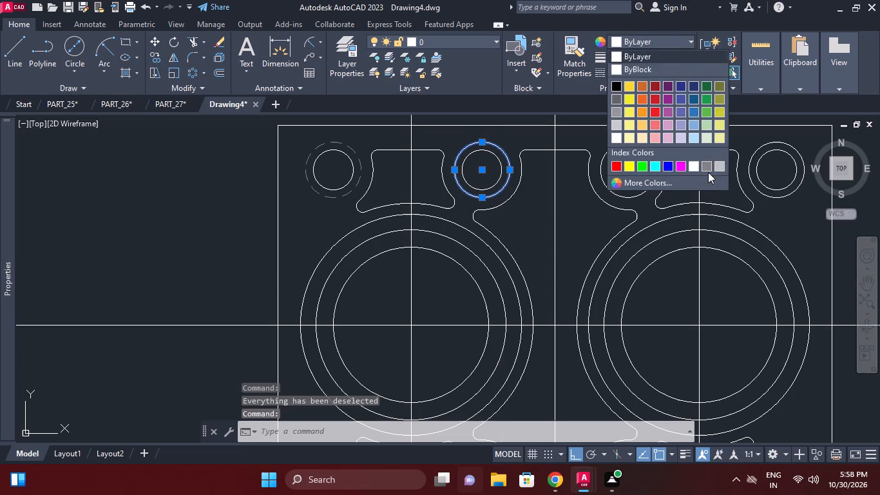
click(707, 165)
click(652, 75)
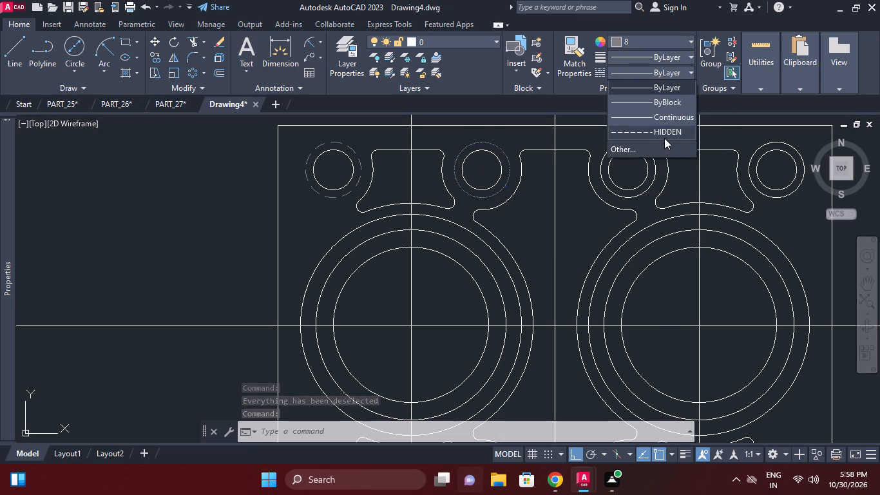
click(664, 135)
click(149, 196)
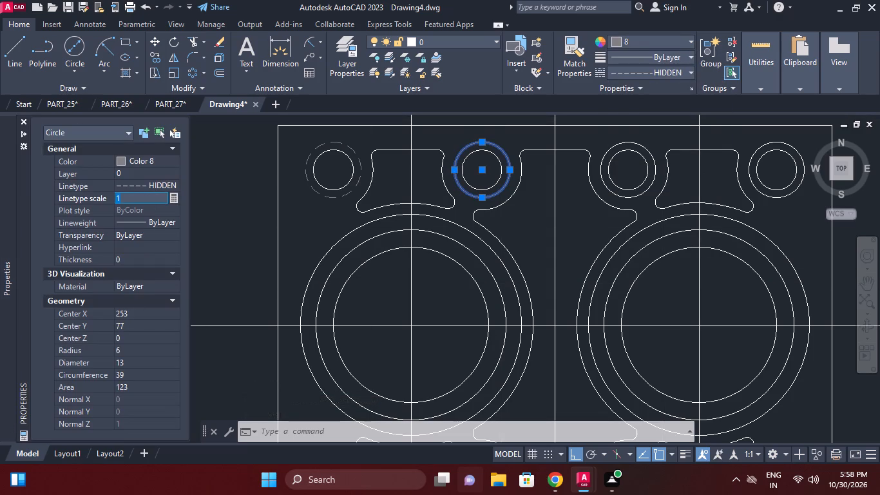
text(10)
key(Return)
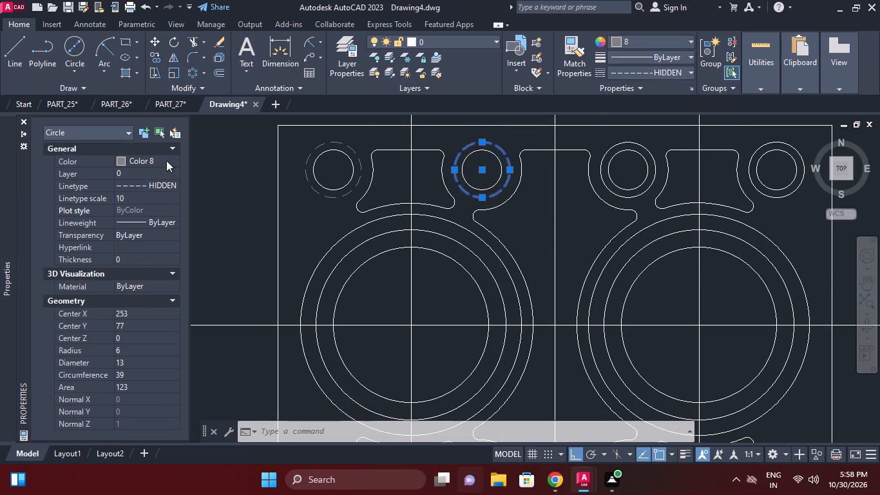
right_click(564, 189)
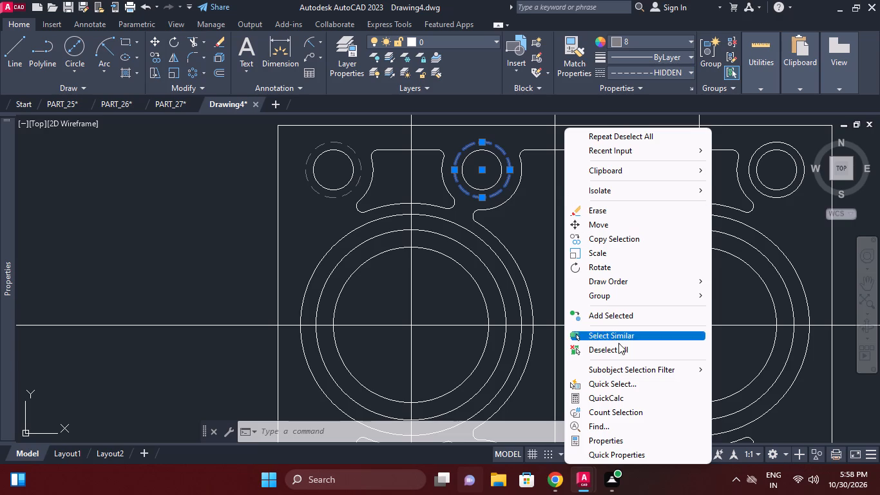
click(620, 351)
Give the outer circle around the third upper hole a linetype scale of 10, the HIDDEN linetype and color 8.
middle_drag(559, 192, 437, 199)
click(510, 148)
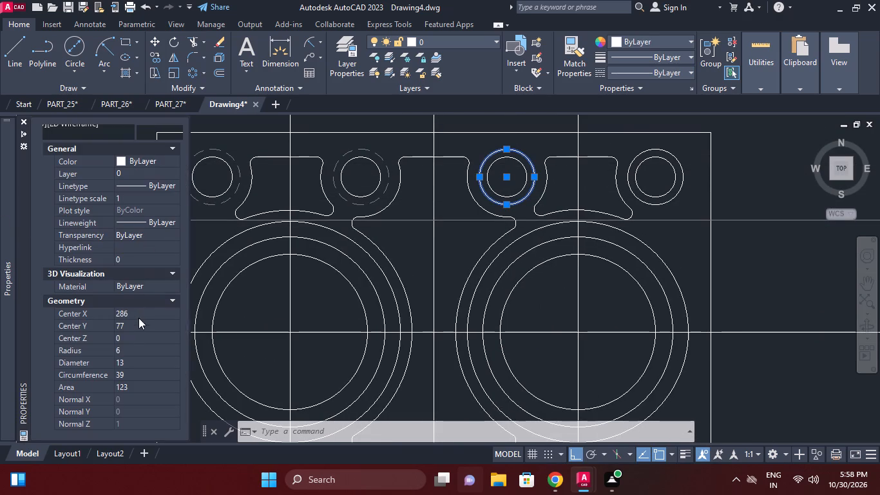
click(134, 196)
text(10)
key(Return)
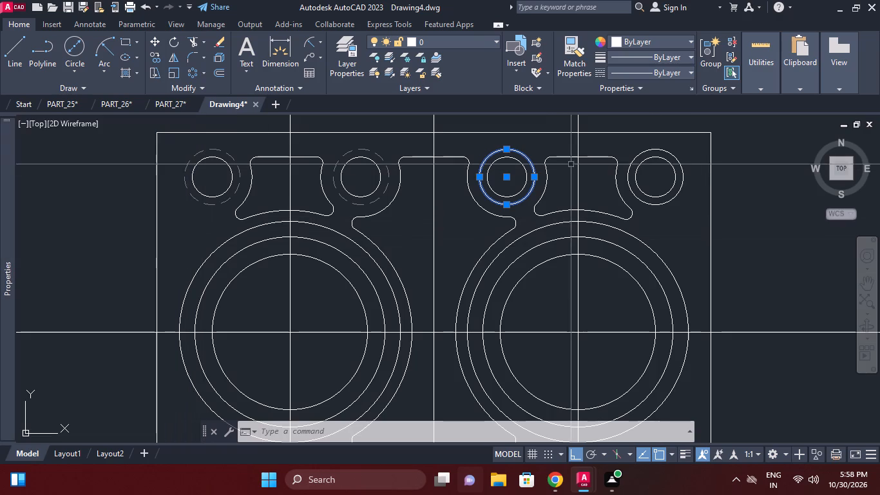
click(679, 67)
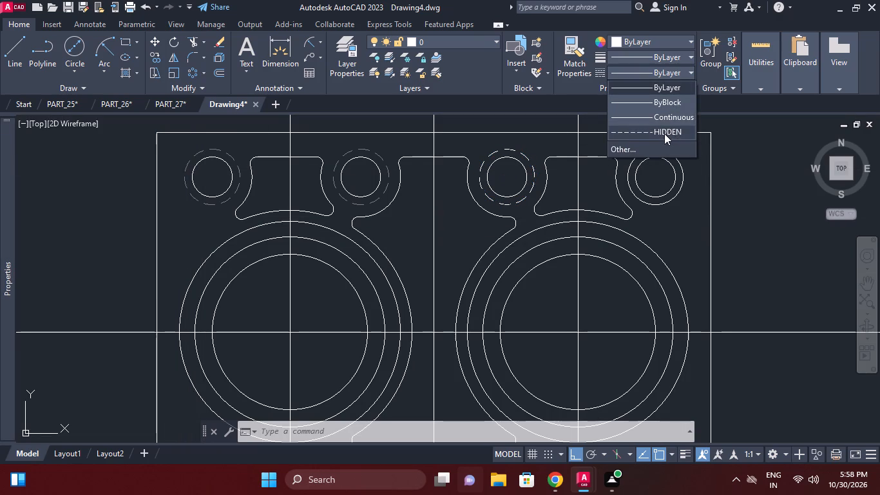
click(664, 133)
click(647, 38)
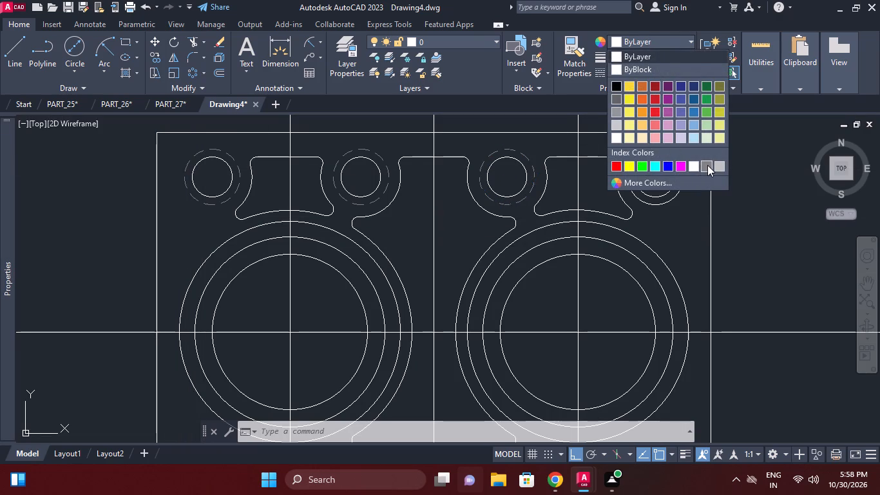
click(707, 165)
middle_drag(661, 208, 455, 176)
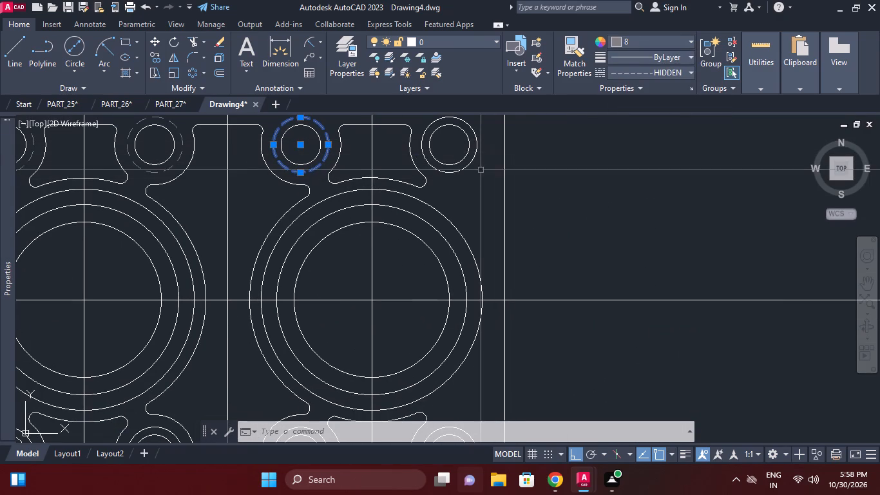
right_click(489, 182)
click(548, 347)
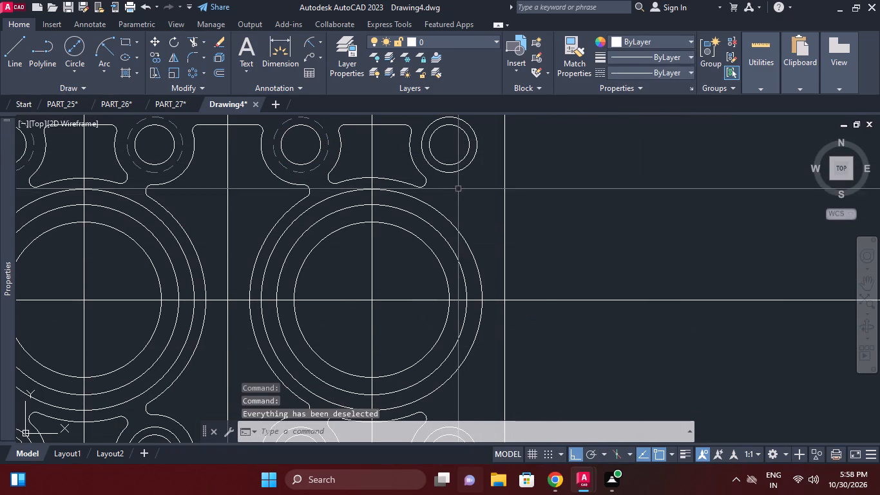
Give the outer circle around the fourth upper hole a linetype scale of 10, the HIDDEN linetype and color 8.
click(456, 171)
click(137, 197)
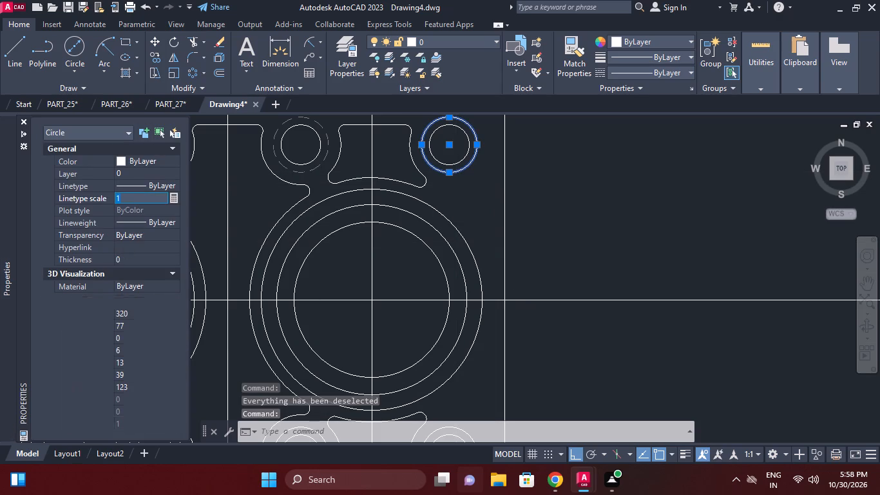
text(10)
key(Return)
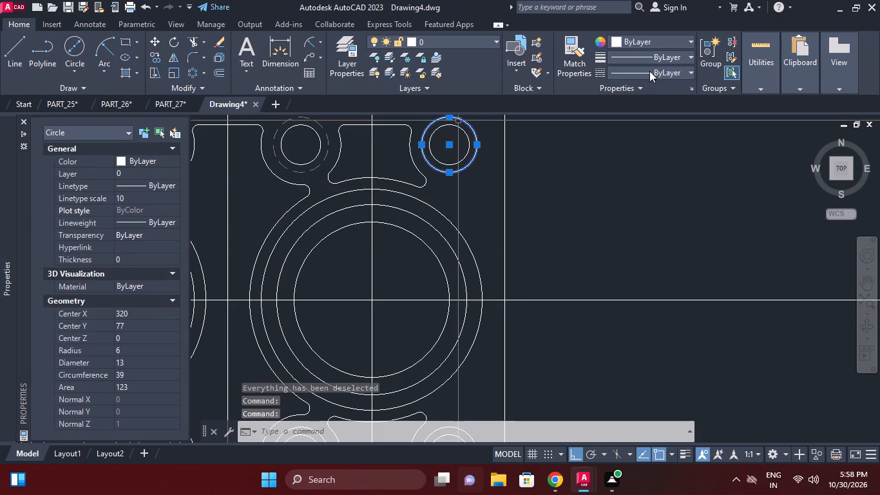
click(675, 72)
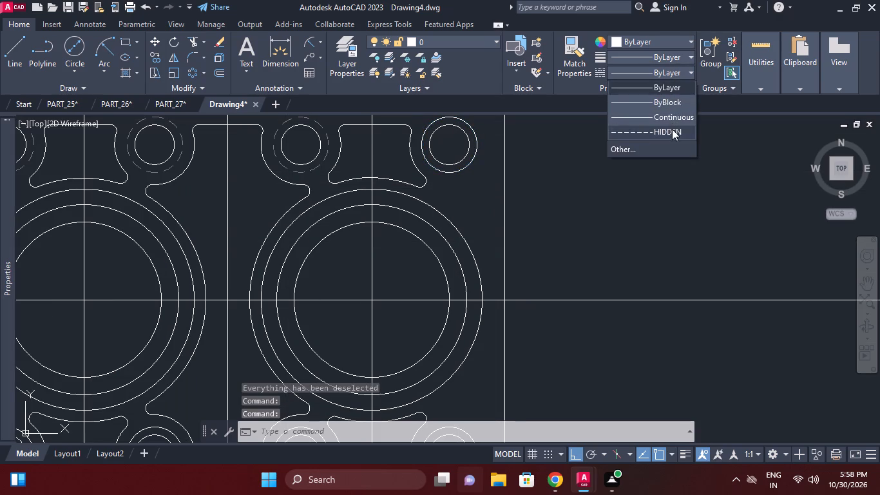
click(672, 129)
click(665, 44)
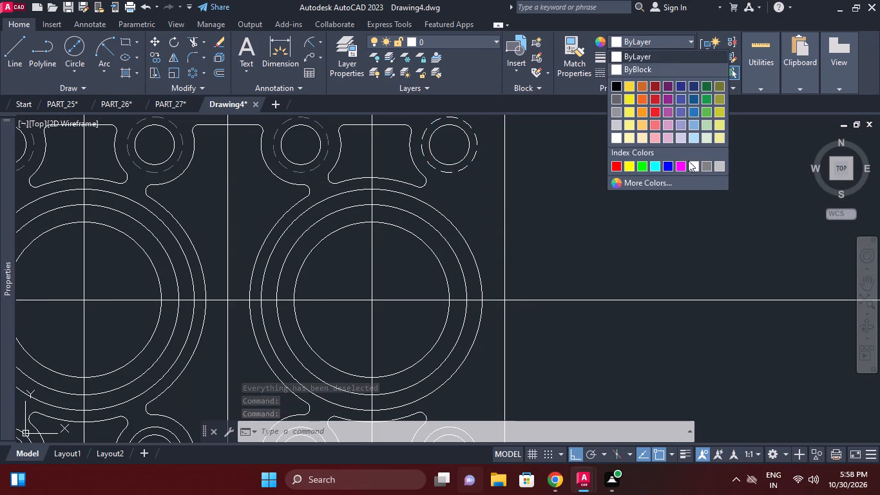
click(703, 169)
scroll(588, 207, down, 1)
right_click(591, 203)
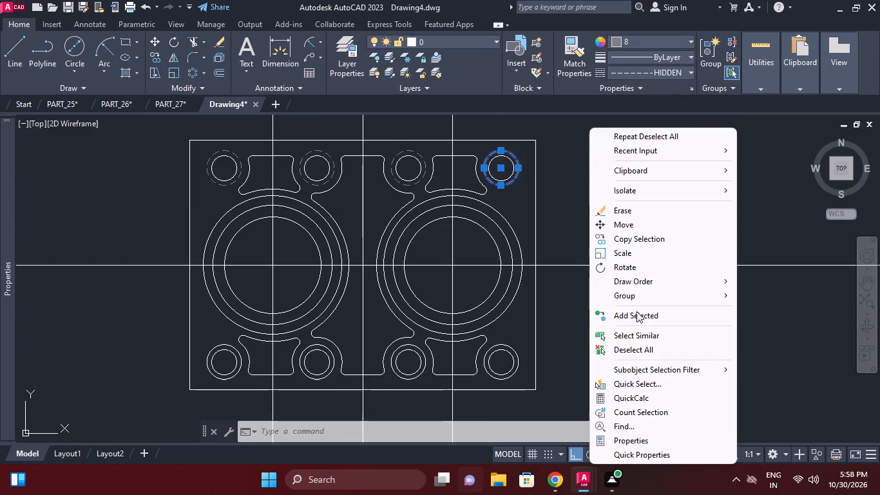
click(636, 348)
Give the outer circle around the first lower hole a linetype scale of 10, the HIDDEN linetype and color 8.
middle_drag(581, 289, 608, 236)
middle_drag(230, 307, 290, 280)
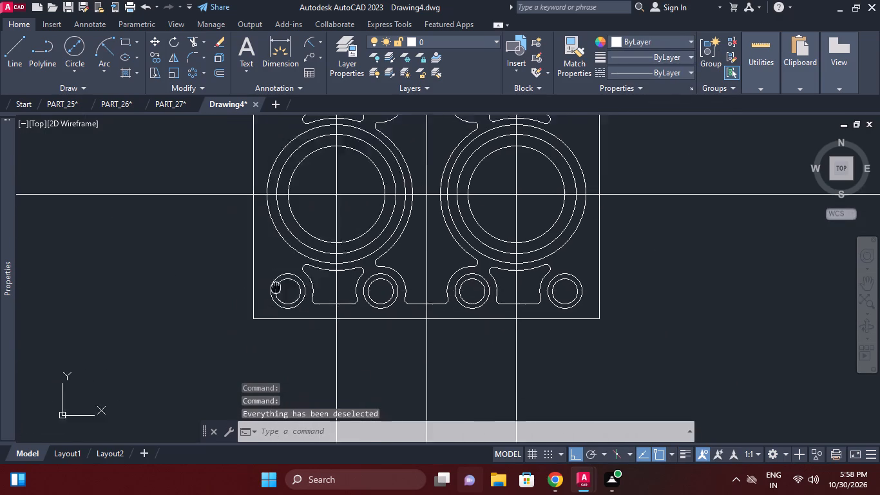
middle_drag(290, 280, 300, 276)
scroll(309, 289, up, 2)
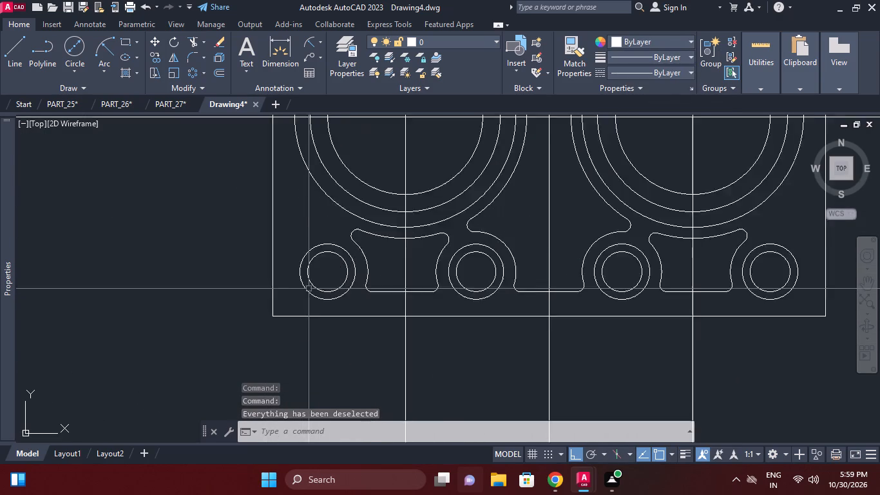
click(303, 232)
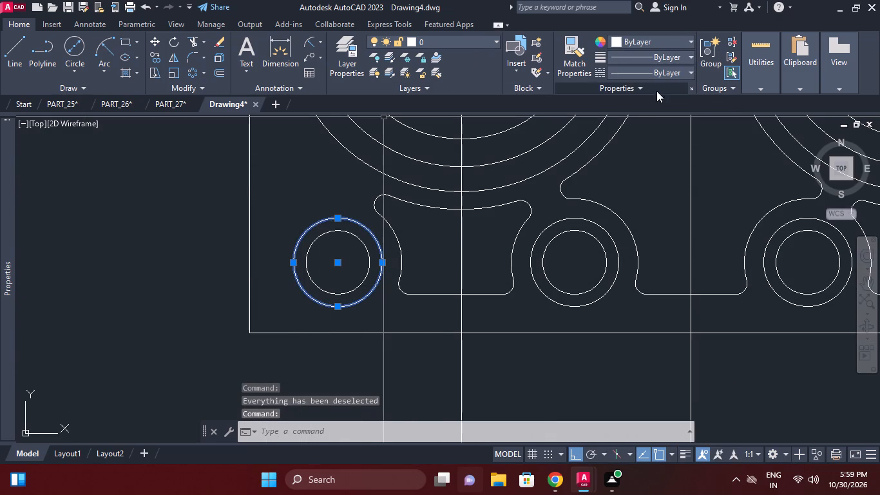
click(155, 195)
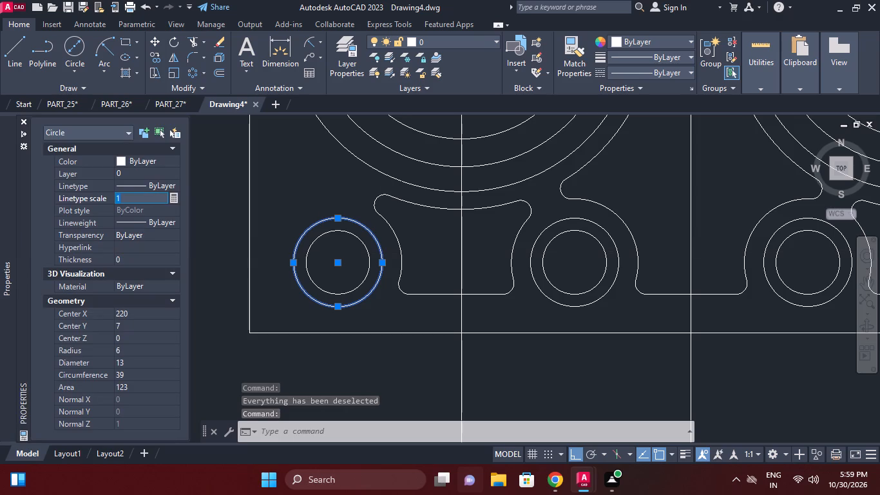
text(10)
key(Return)
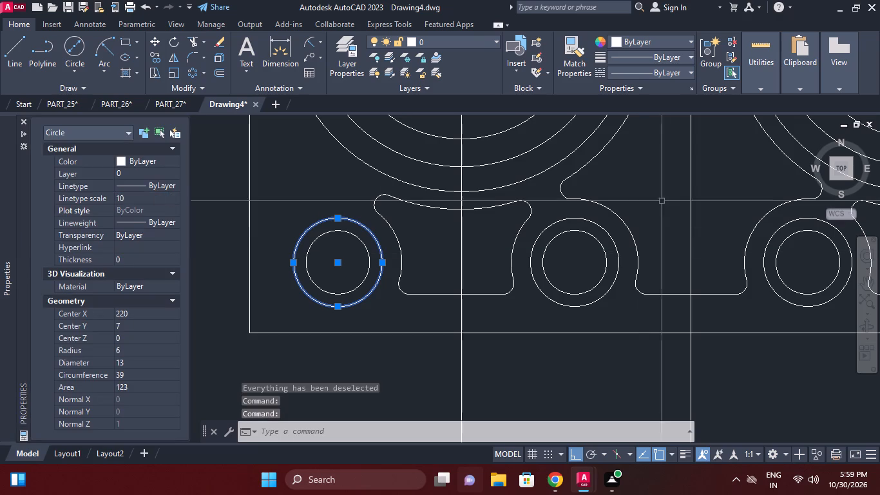
click(657, 66)
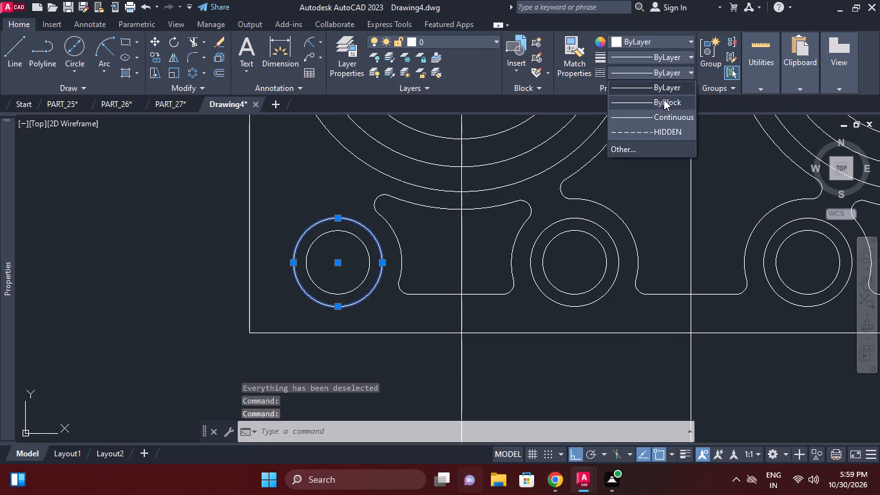
click(664, 133)
click(644, 39)
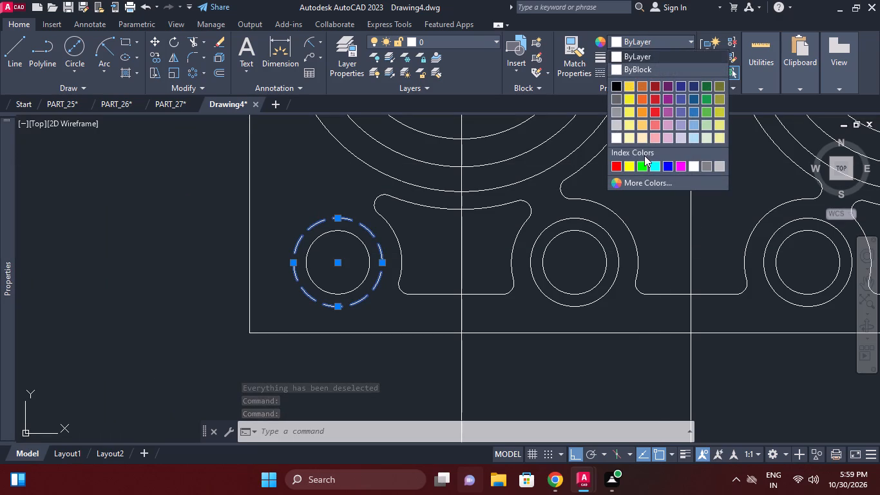
click(703, 168)
scroll(689, 233, down, 1)
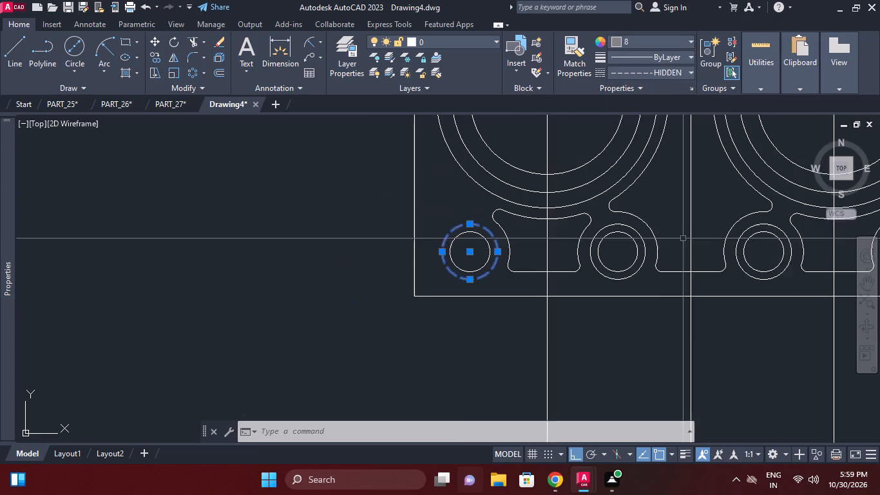
middle_drag(653, 242, 639, 244)
right_click(663, 209)
click(704, 351)
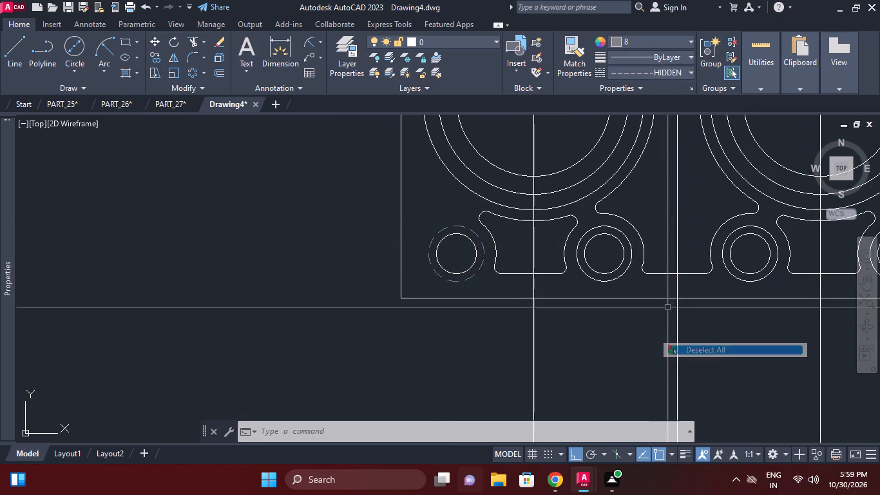
Give the outer circle around the second lower hole the HIDDEN linetype, a linetype scale of 10 and color 8.
scroll(620, 267, down, 1)
middle_drag(606, 267, 522, 279)
scroll(522, 279, down, 1)
scroll(535, 267, up, 2)
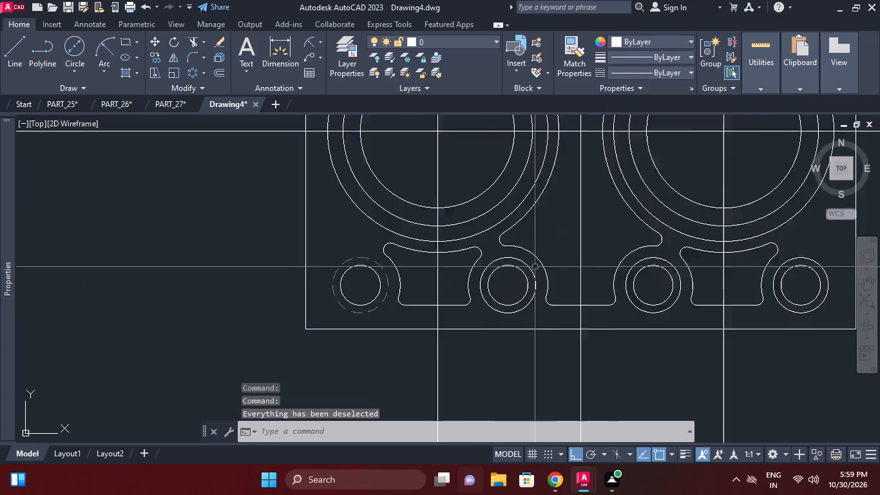
scroll(535, 267, up, 1)
click(528, 268)
click(631, 69)
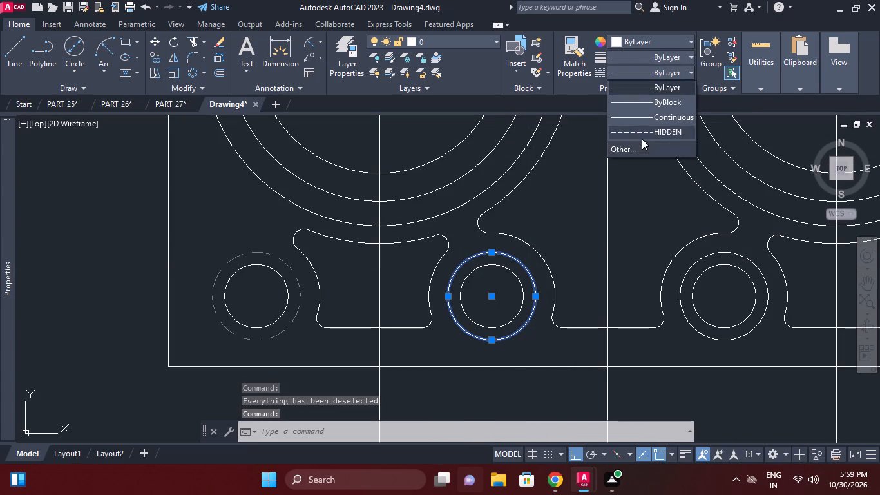
click(642, 132)
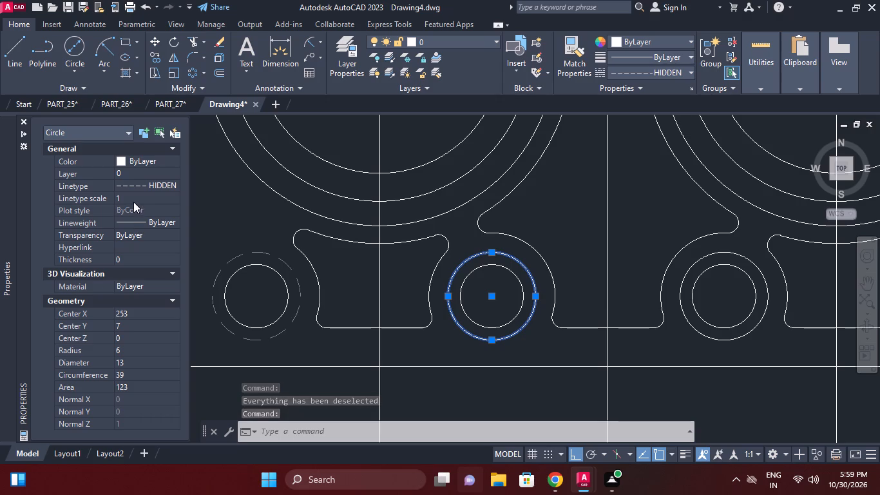
click(133, 202)
text(10)
key(Return)
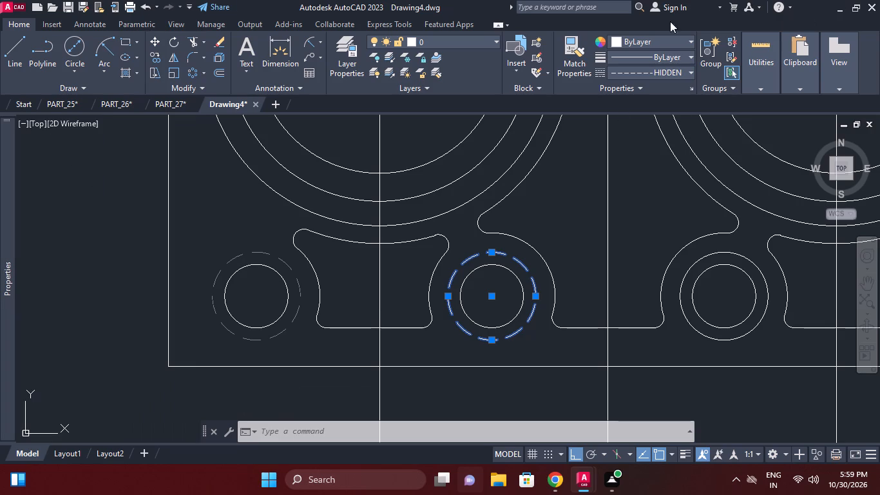
click(647, 40)
click(707, 170)
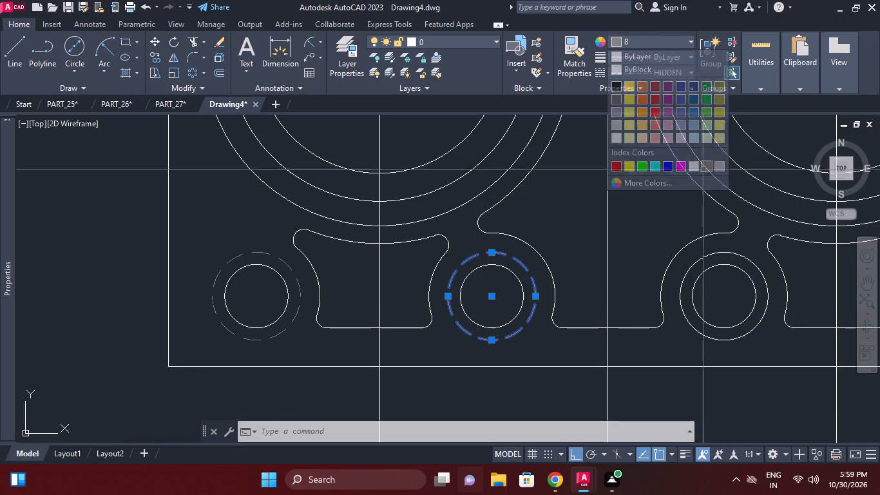
scroll(648, 236, down, 1)
middle_drag(629, 238, 559, 229)
right_click(559, 225)
click(593, 349)
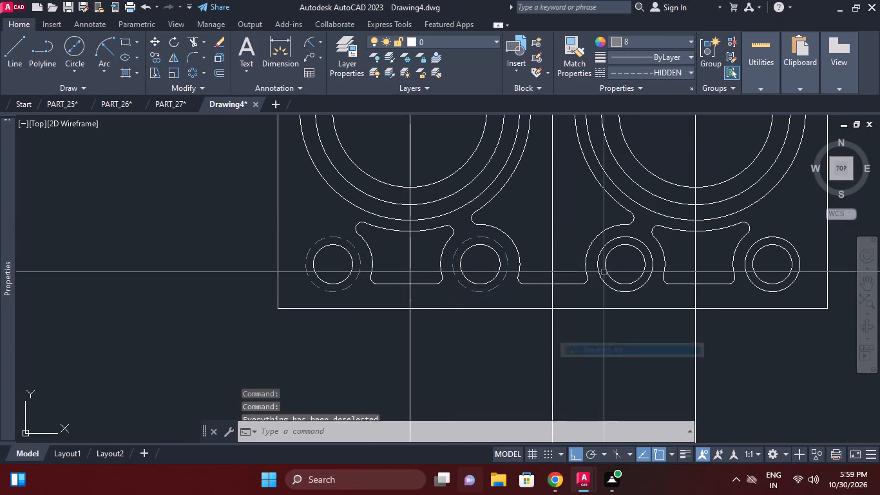
Give the outer circle around the third lower hole a linetype scale of 10, the HIDDEN linetype and color 8.
middle_drag(595, 266, 512, 247)
click(556, 223)
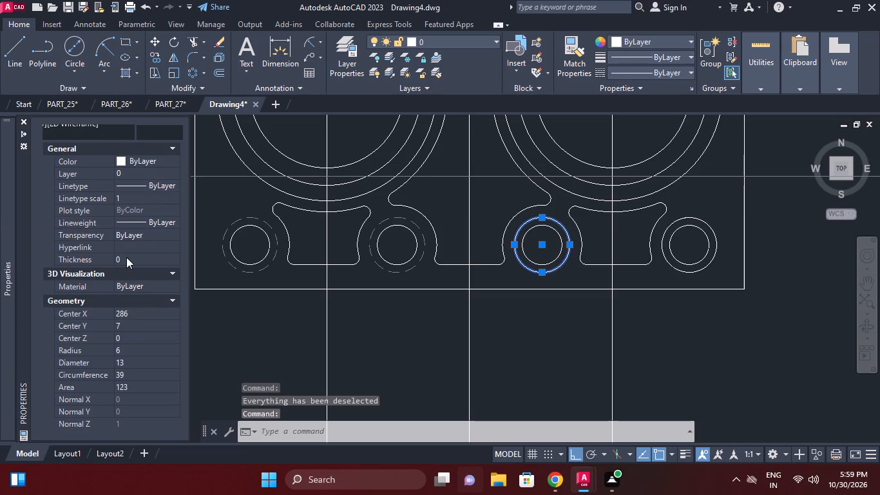
click(129, 197)
text(10)
key(Return)
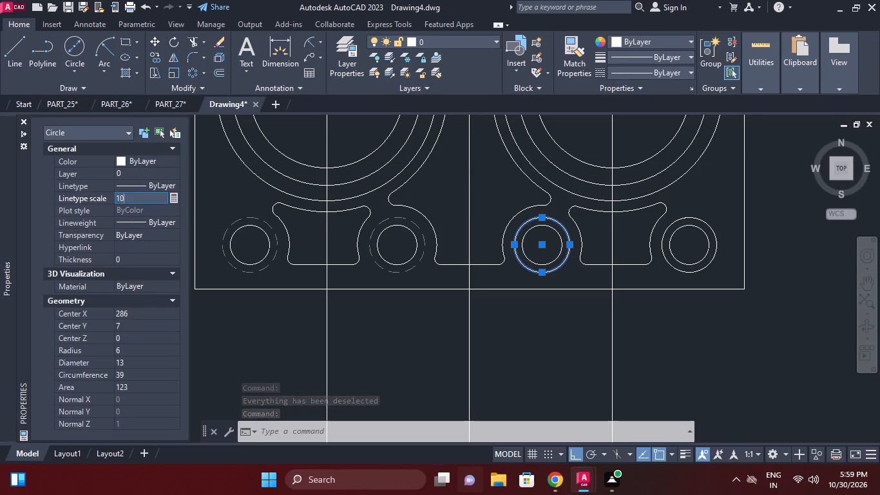
click(687, 68)
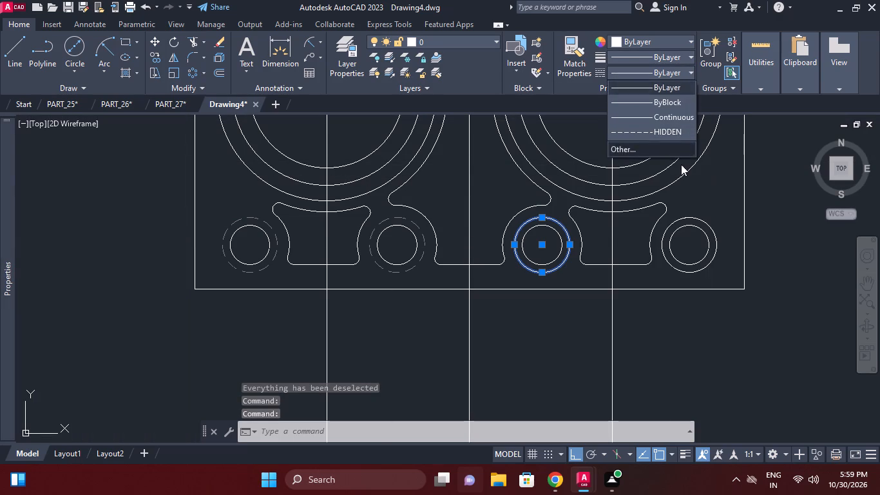
click(670, 130)
click(668, 51)
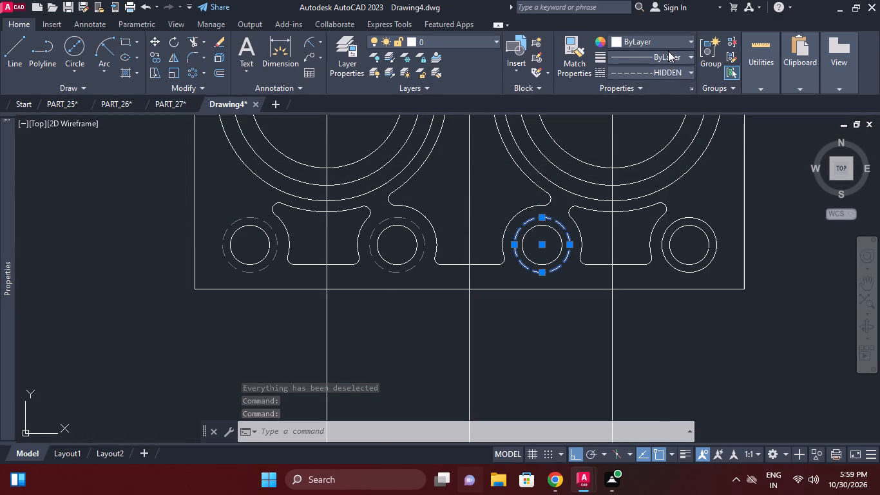
click(669, 43)
click(676, 41)
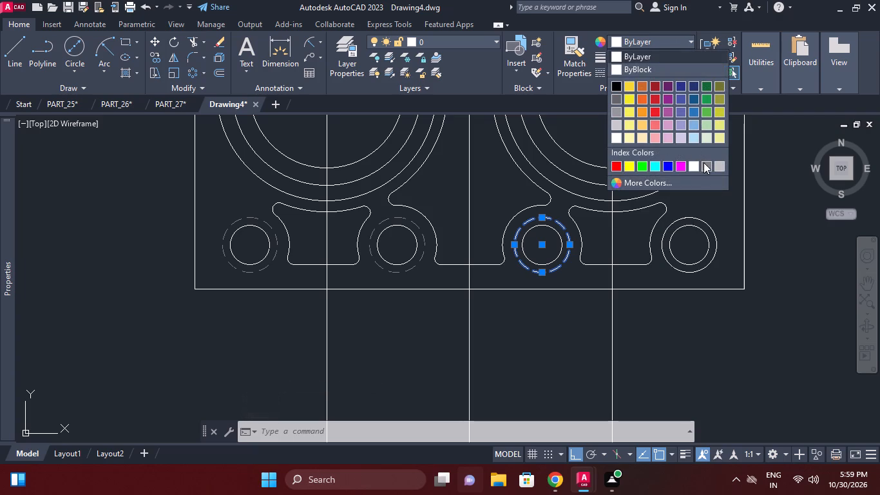
click(703, 162)
middle_drag(697, 226, 530, 237)
right_click(553, 223)
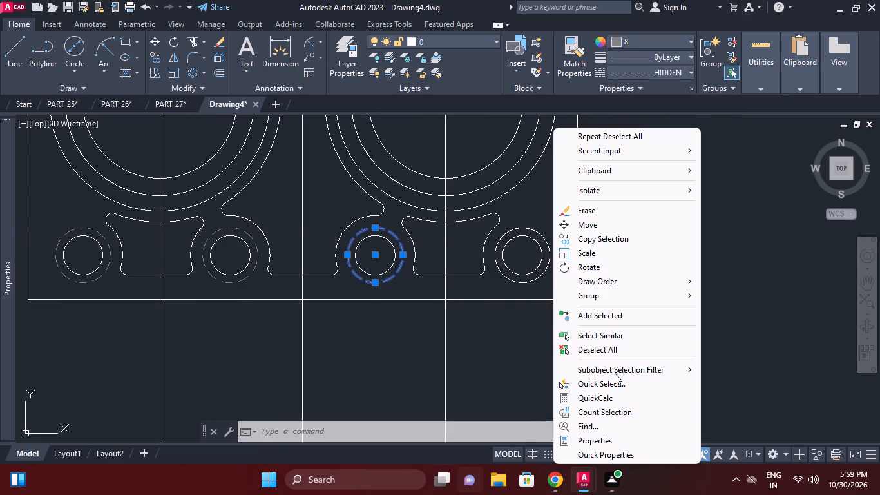
click(613, 353)
Give the outer circle around the fourth lower hole color 8, a linetype scale of 10 and the HIDDEN linetype.
scroll(531, 267, up, 1)
click(544, 211)
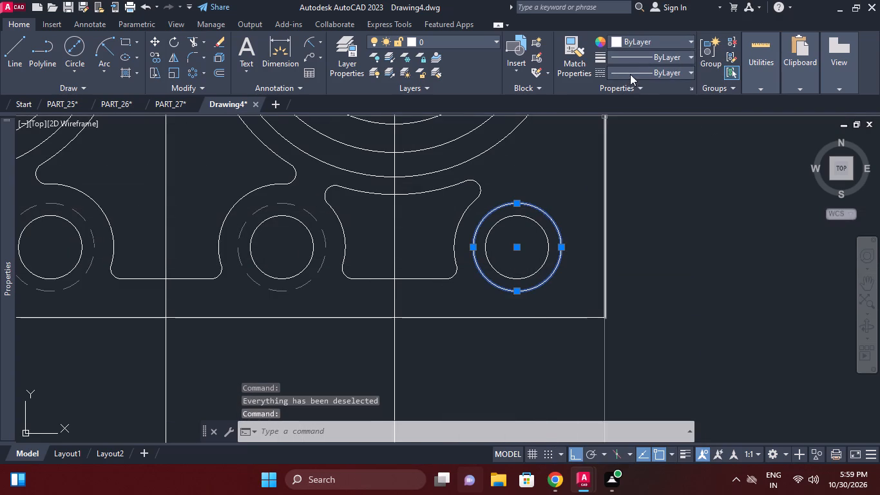
click(633, 67)
click(651, 126)
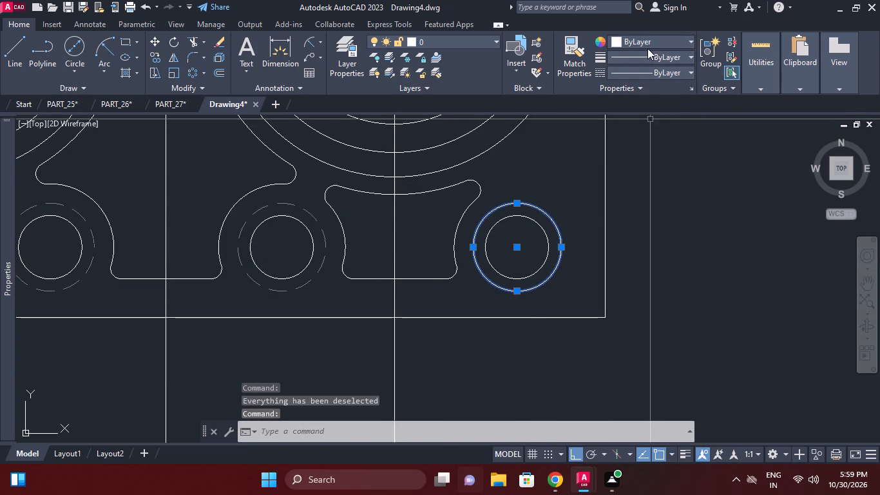
click(647, 46)
click(703, 167)
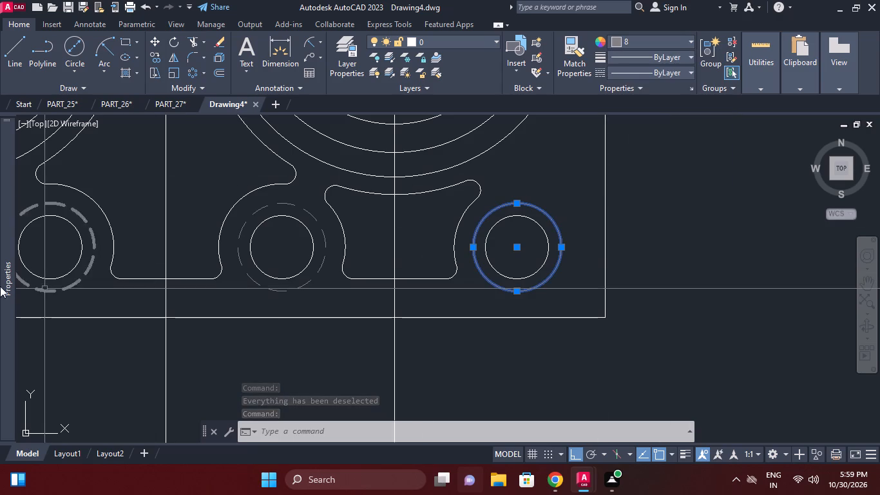
click(160, 200)
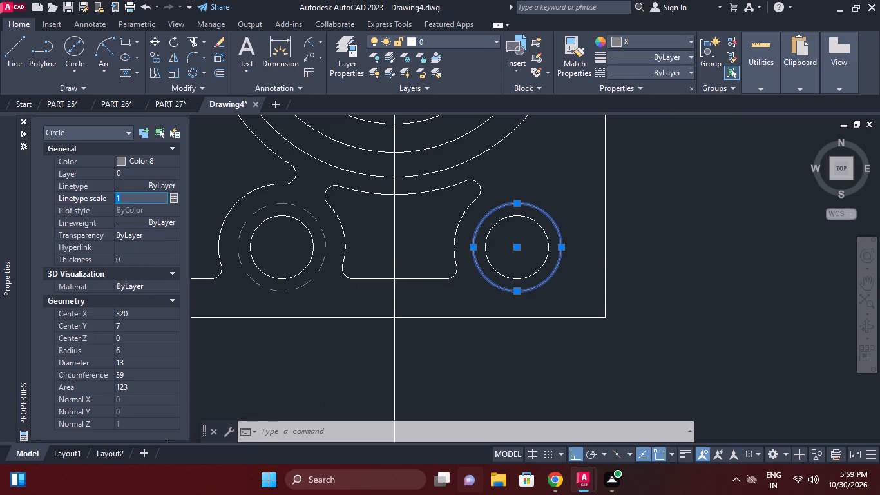
text(10)
key(Return)
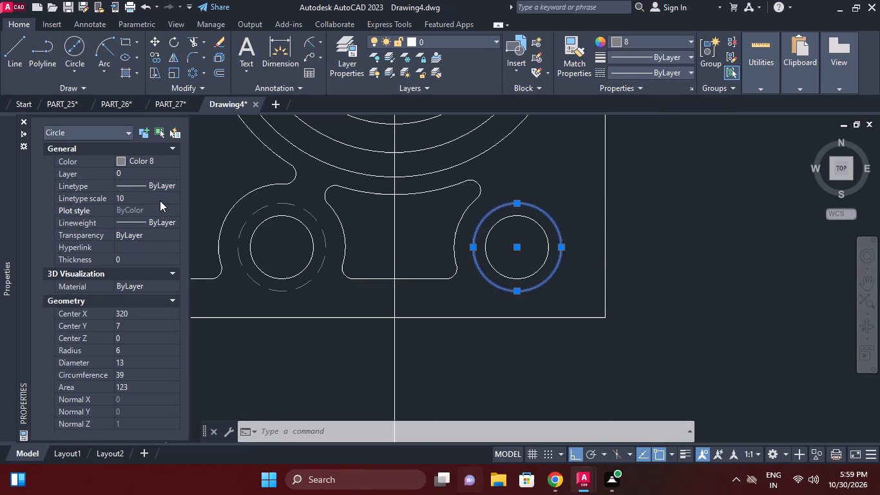
click(653, 73)
click(661, 133)
right_click(659, 195)
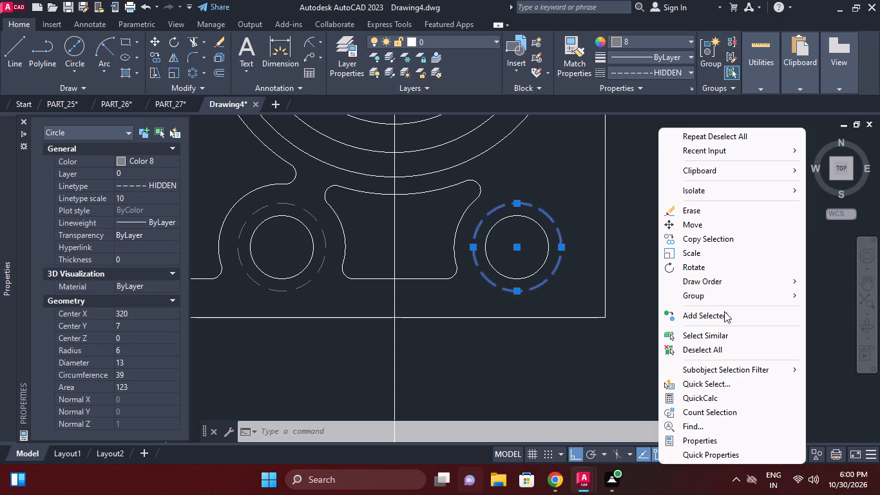
click(725, 349)
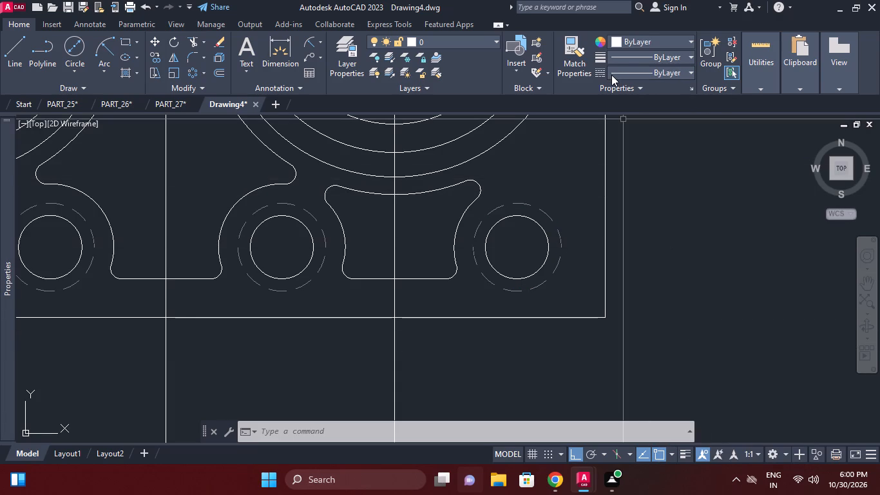
Erase the three vertical construction lines running through the plate.
scroll(612, 92, down, 2)
scroll(593, 163, down, 2)
middle_drag(592, 166, 595, 233)
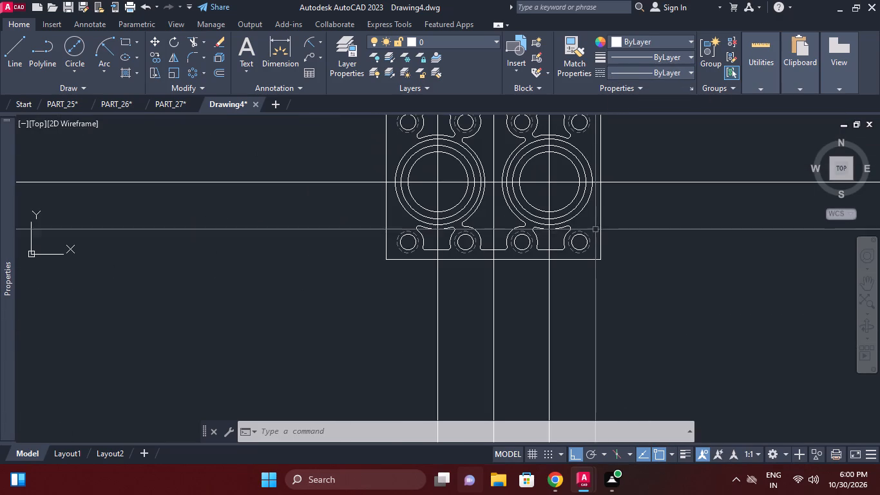
middle_click(595, 217)
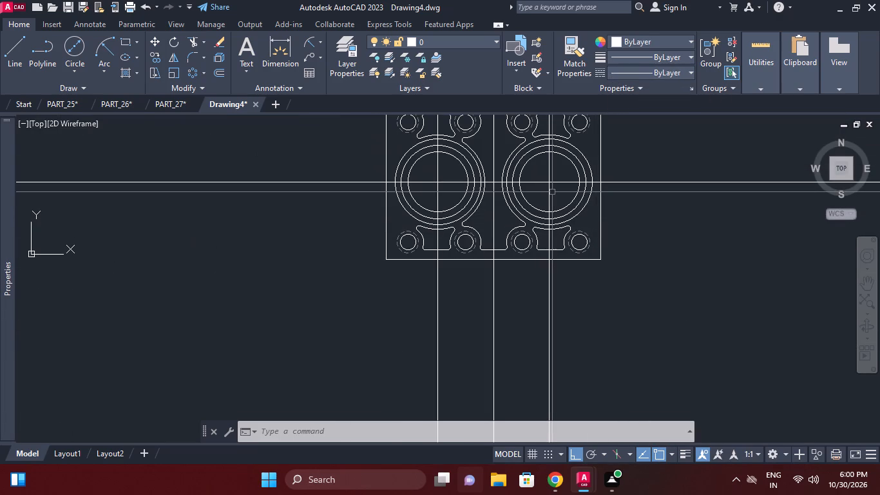
middle_drag(553, 375, 555, 351)
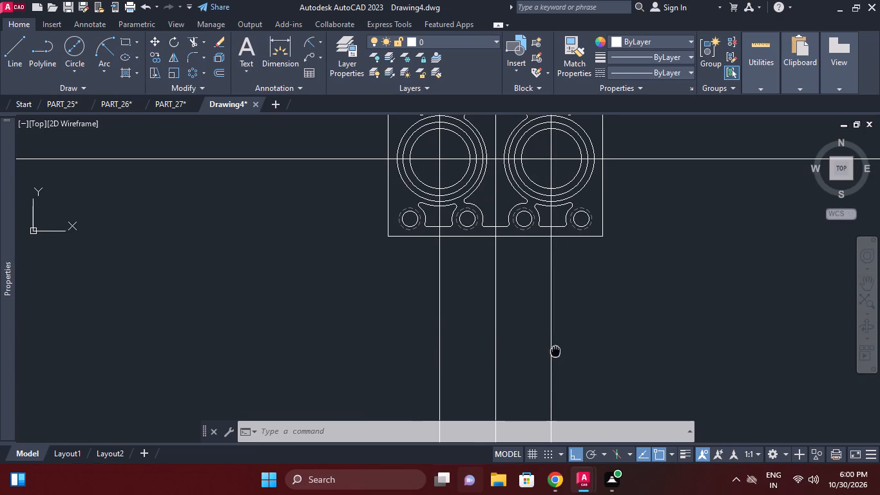
click(604, 349)
click(407, 303)
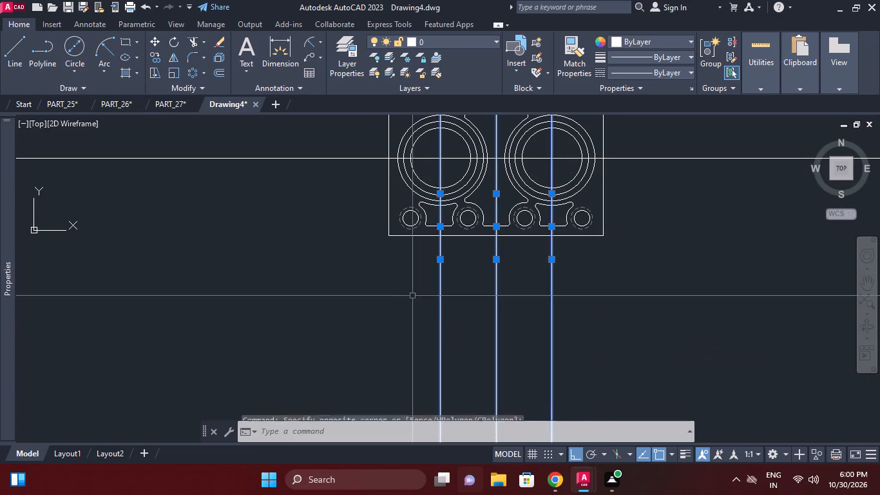
right_click(413, 295)
click(464, 237)
Erase the horizontal construction line through the centres of the large circles.
middle_drag(509, 265, 459, 312)
middle_drag(559, 267, 552, 279)
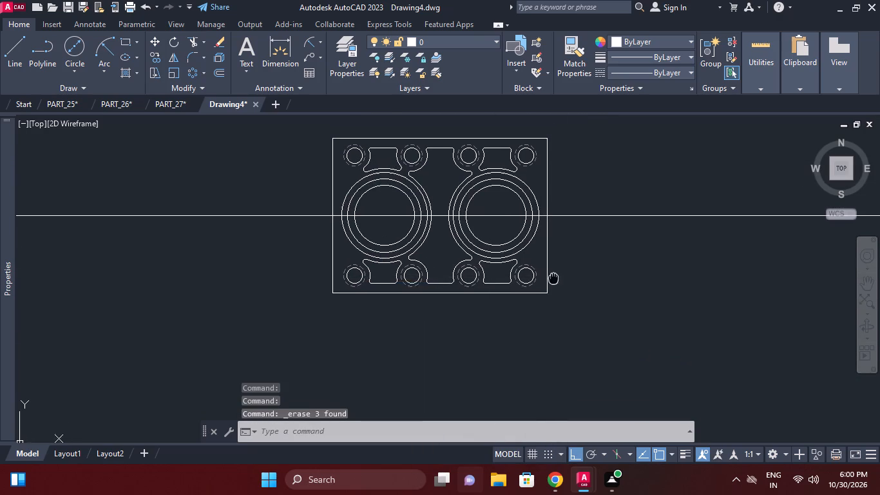
middle_drag(552, 279, 550, 281)
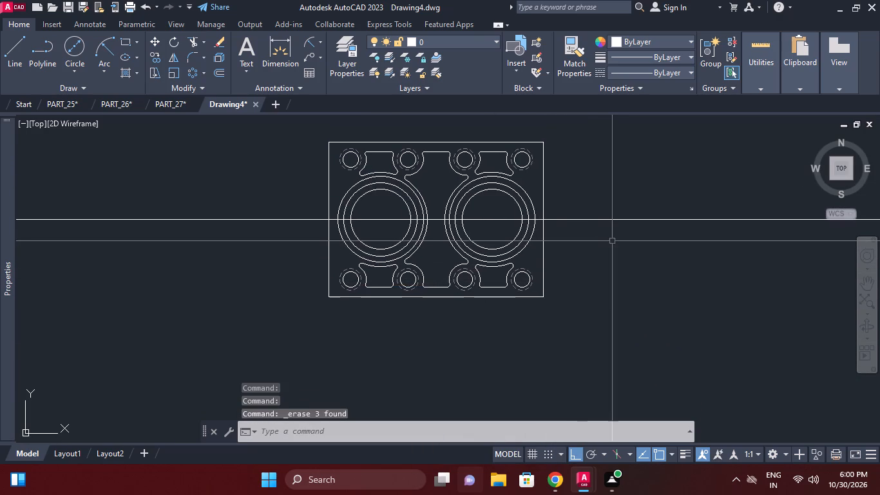
click(621, 241)
click(606, 194)
right_click(605, 194)
click(650, 210)
Fillet the two upper corners of the plate outline with a radius of 10 mm.
middle_drag(568, 200, 567, 206)
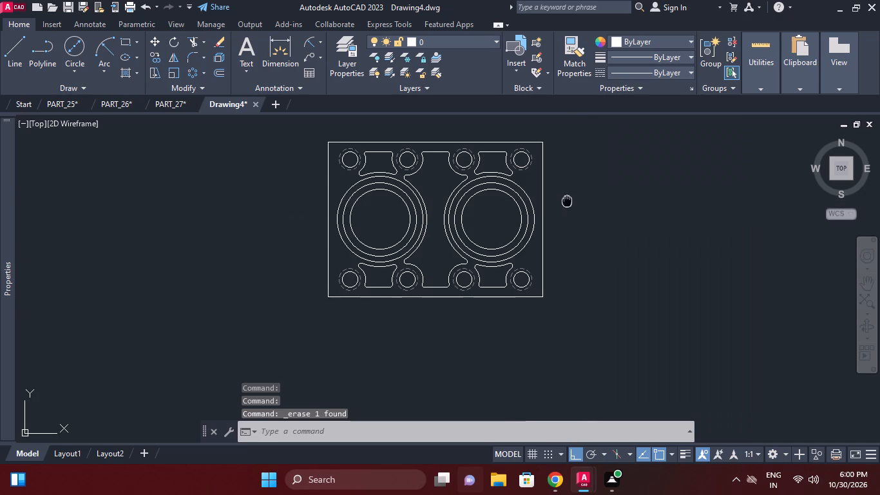
middle_drag(567, 206, 567, 221)
scroll(502, 221, up, 1)
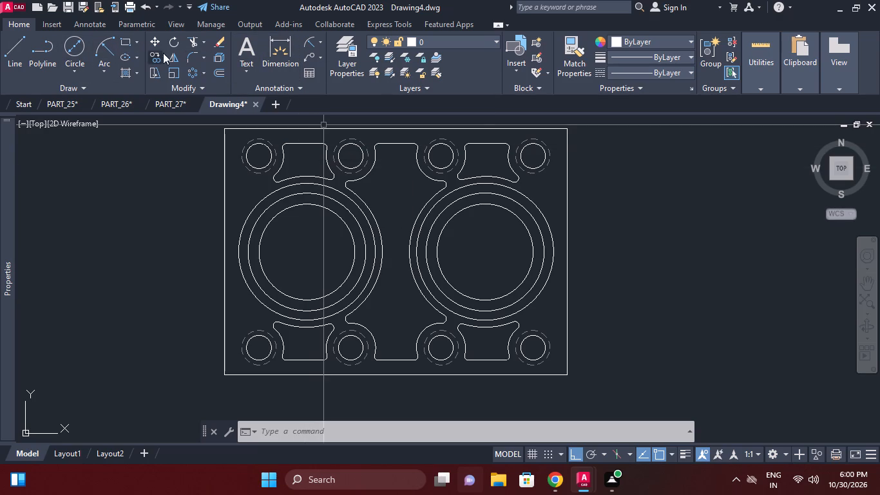
click(194, 55)
click(475, 431)
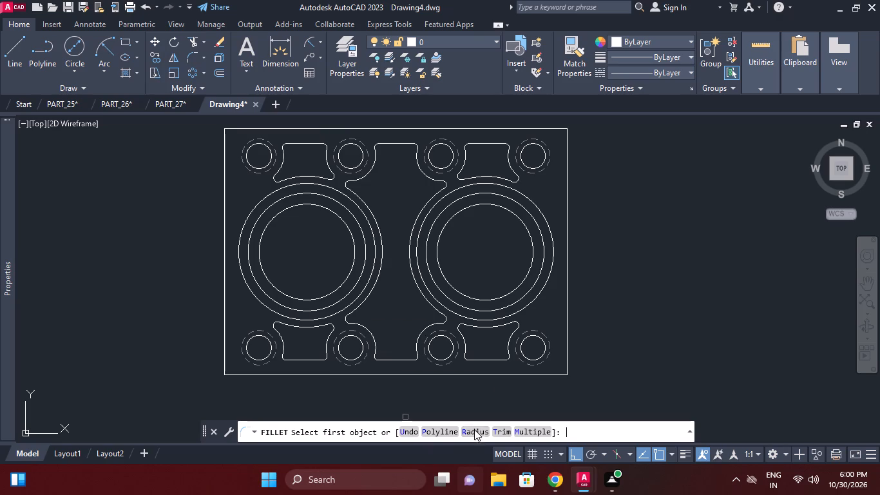
key(1)
key(0)
key(Return)
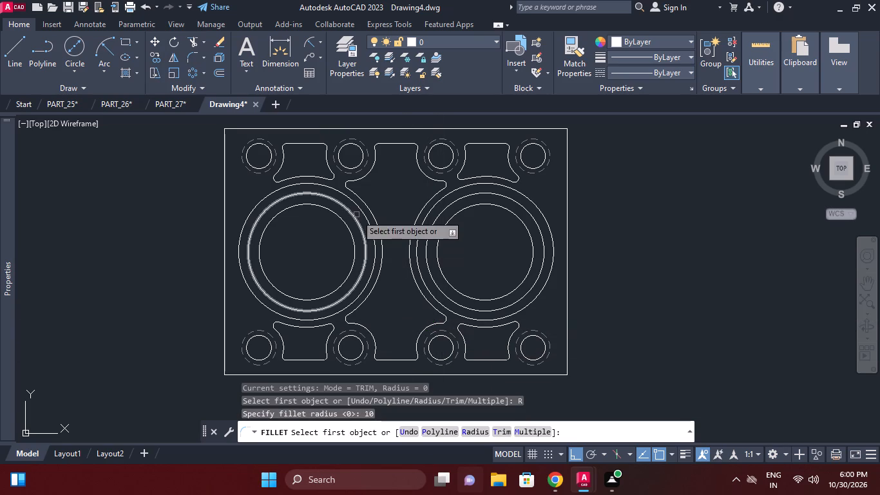
click(226, 146)
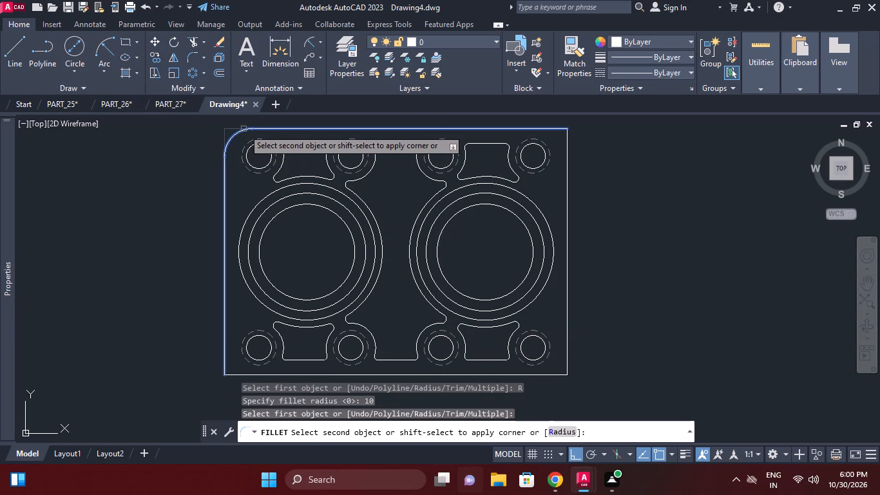
click(244, 129)
right_click(613, 156)
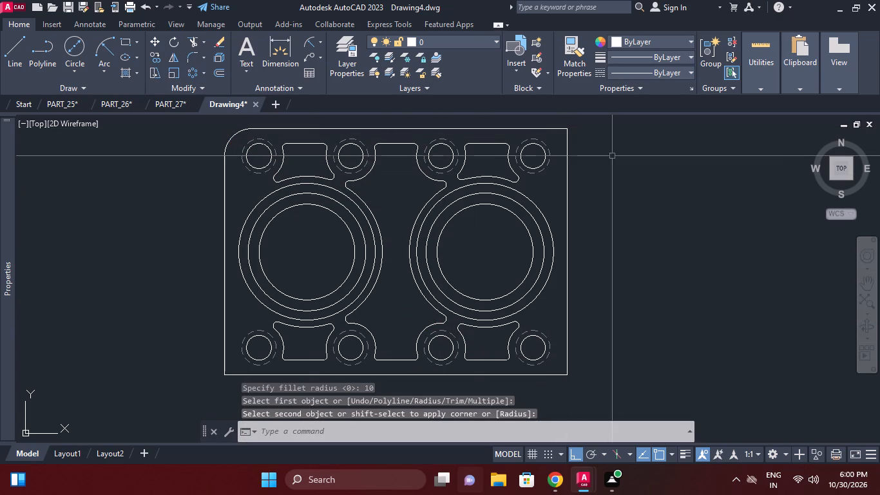
click(646, 161)
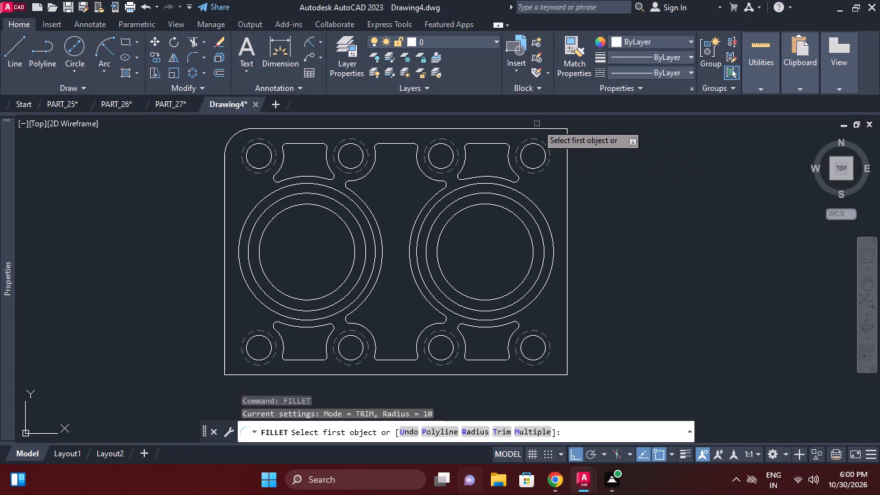
click(537, 124)
click(545, 127)
click(568, 143)
Fillet the two lower corners of the plate outline with the same 10 mm radius.
right_click(593, 155)
click(620, 164)
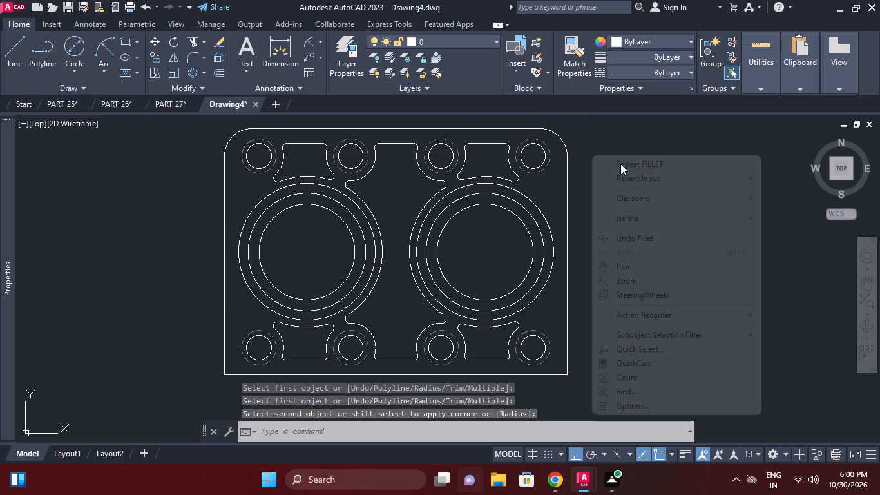
middle_drag(590, 200, 603, 150)
click(581, 264)
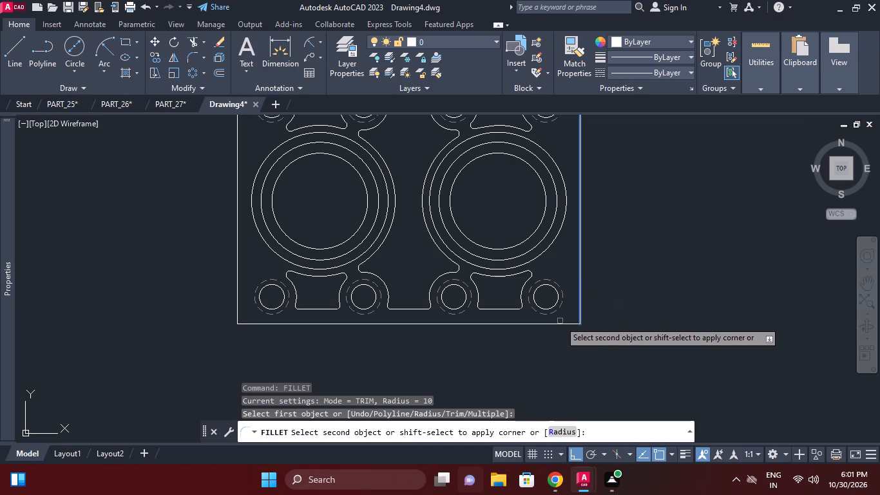
click(560, 320)
click(558, 325)
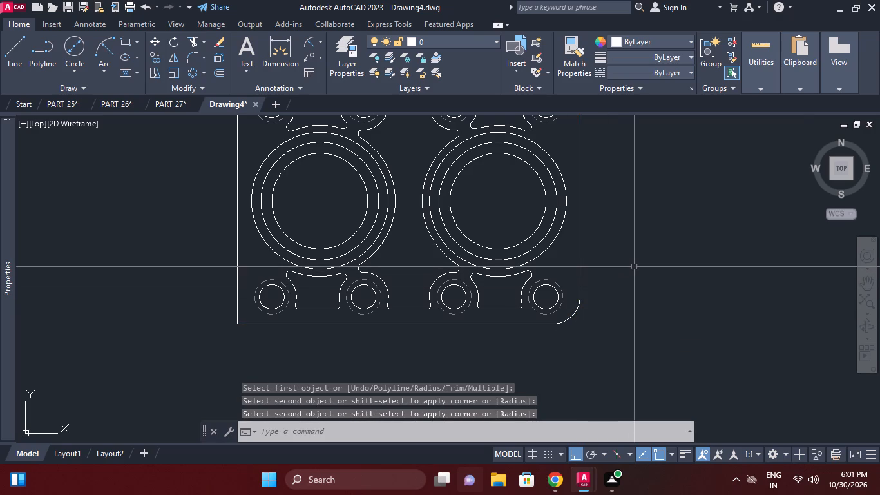
right_click(634, 266)
click(686, 9)
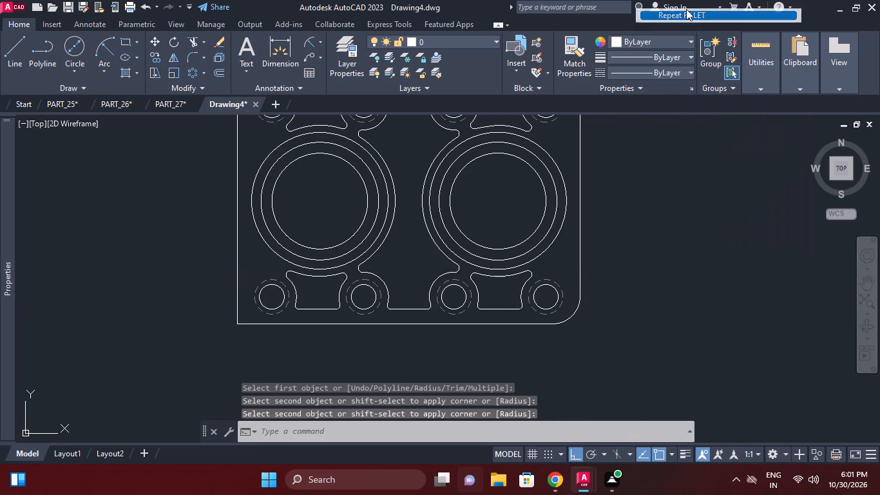
click(254, 322)
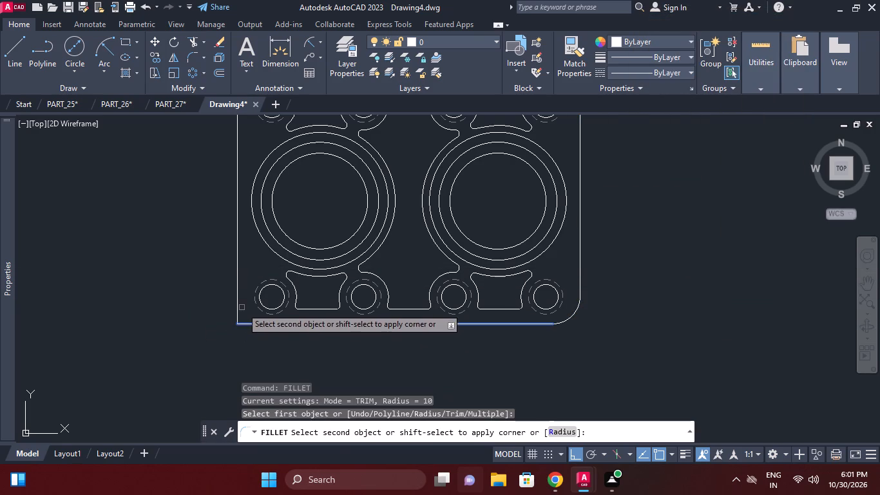
click(236, 293)
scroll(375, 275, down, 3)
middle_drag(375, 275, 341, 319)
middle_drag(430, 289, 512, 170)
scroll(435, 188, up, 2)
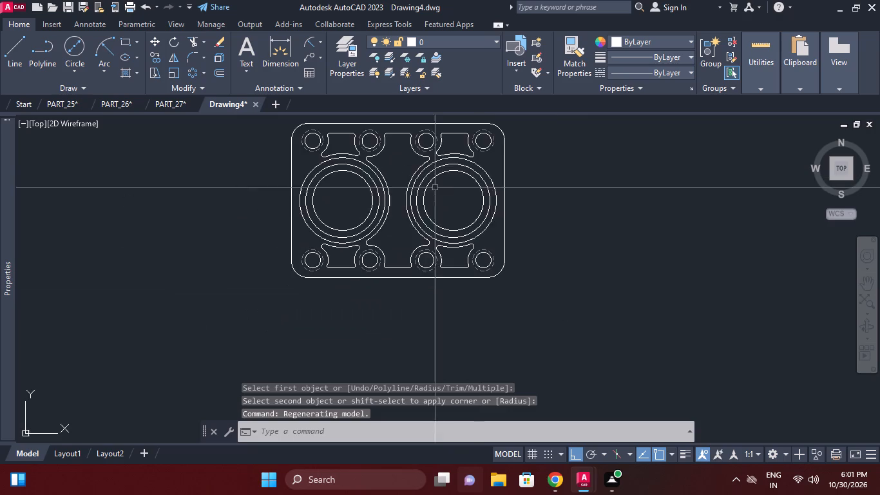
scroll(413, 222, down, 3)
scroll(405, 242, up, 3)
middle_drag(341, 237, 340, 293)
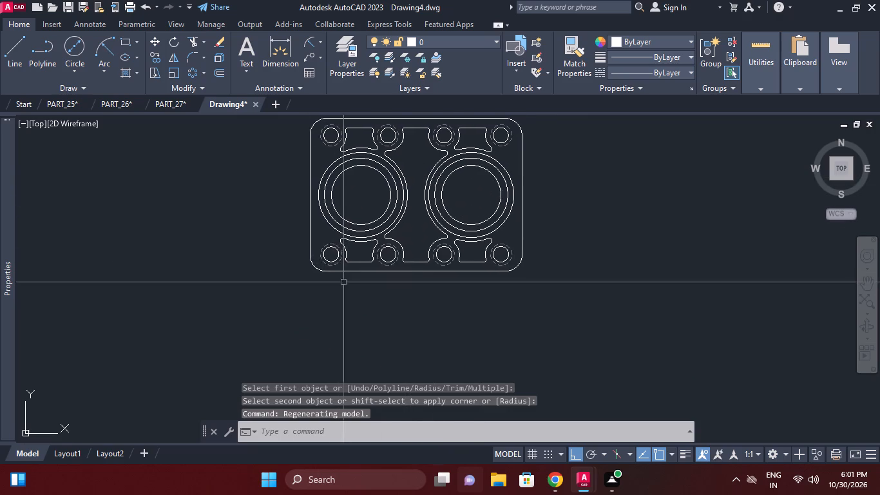
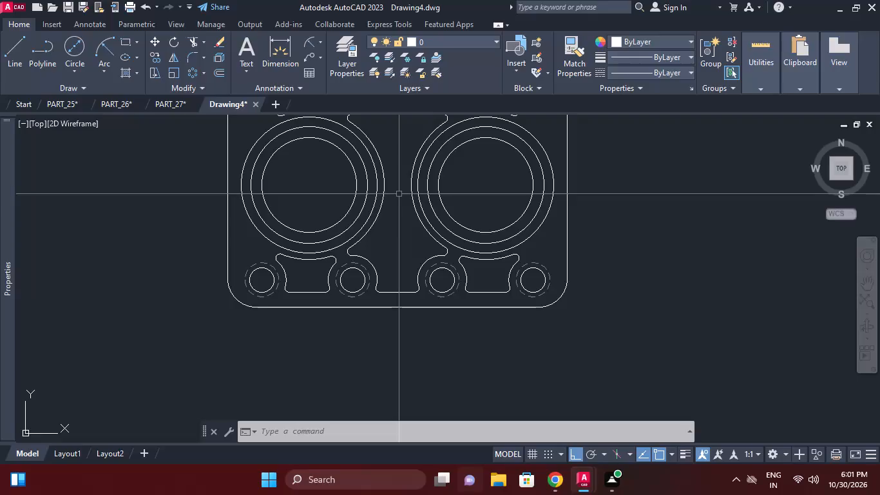
Draw vertical construction lines through the left and right edges of the plate outline.
scroll(469, 251, down, 2)
middle_click(472, 252)
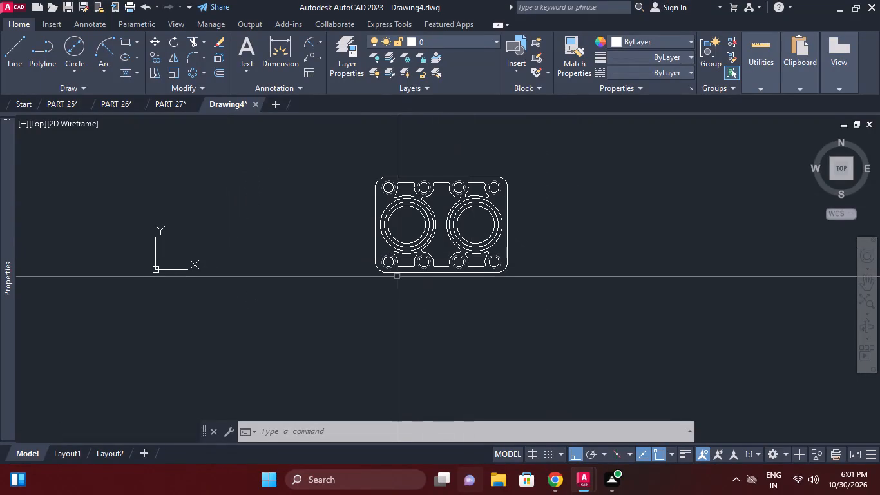
click(68, 86)
click(39, 100)
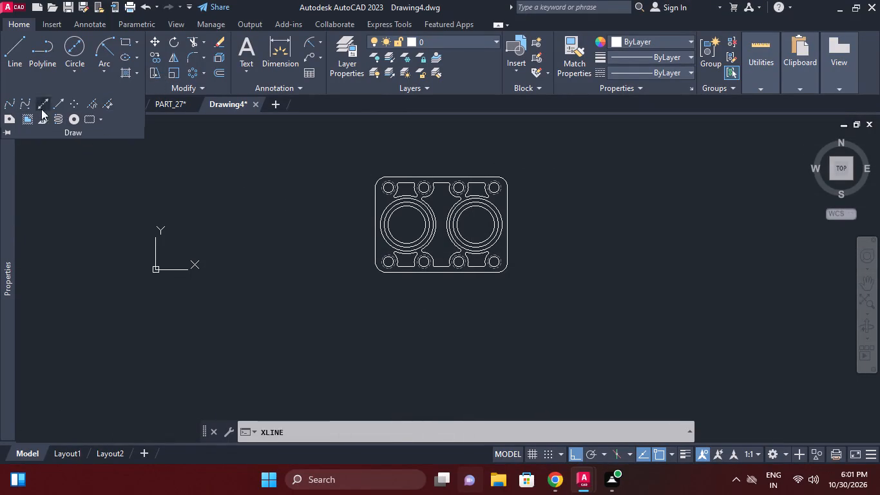
click(400, 428)
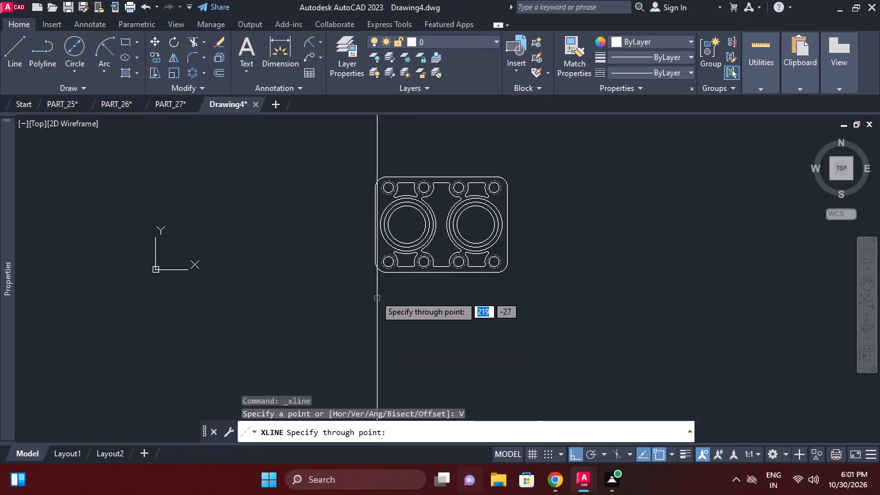
click(375, 220)
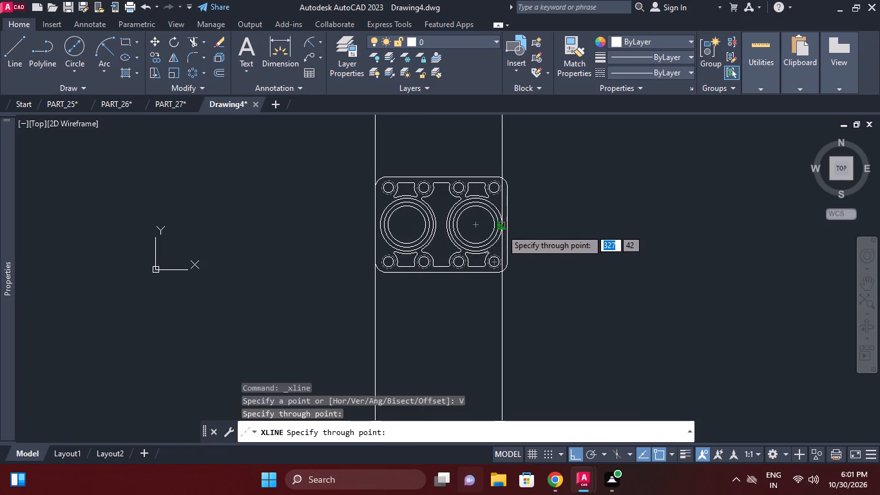
click(507, 228)
right_click(557, 249)
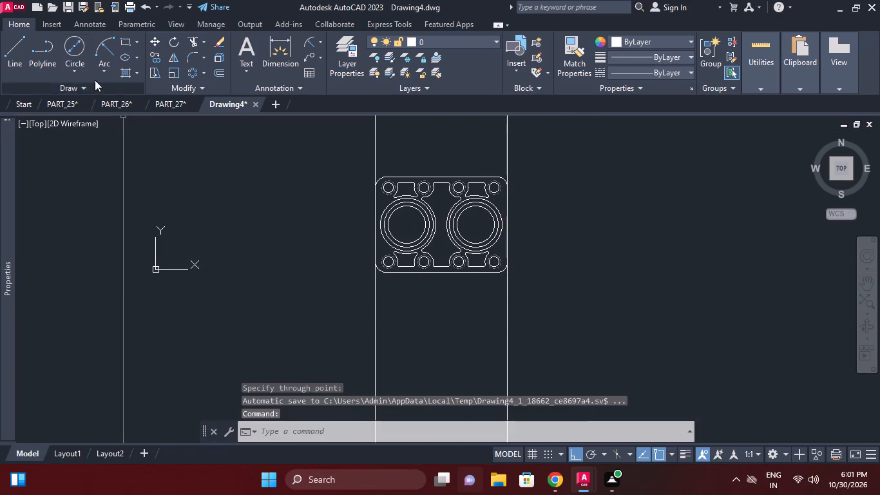
Place a horizontal construction line below the plate, crossing the two vertical construction lines.
click(84, 82)
click(39, 106)
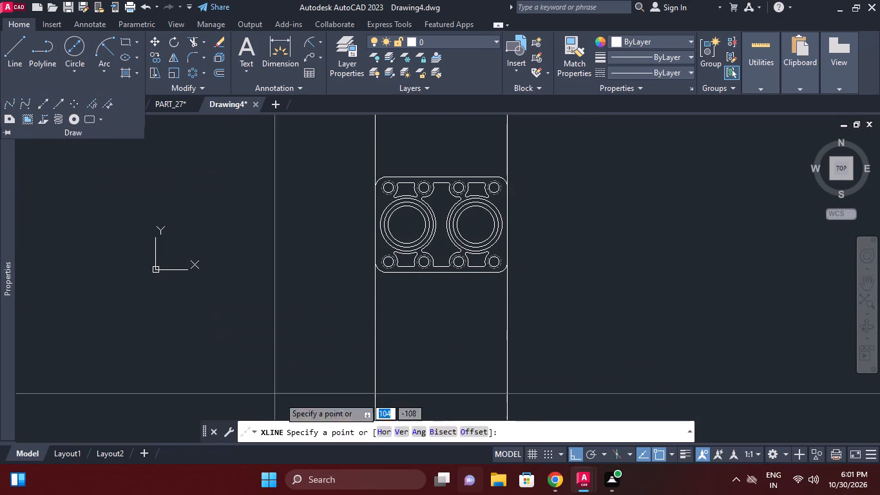
click(386, 429)
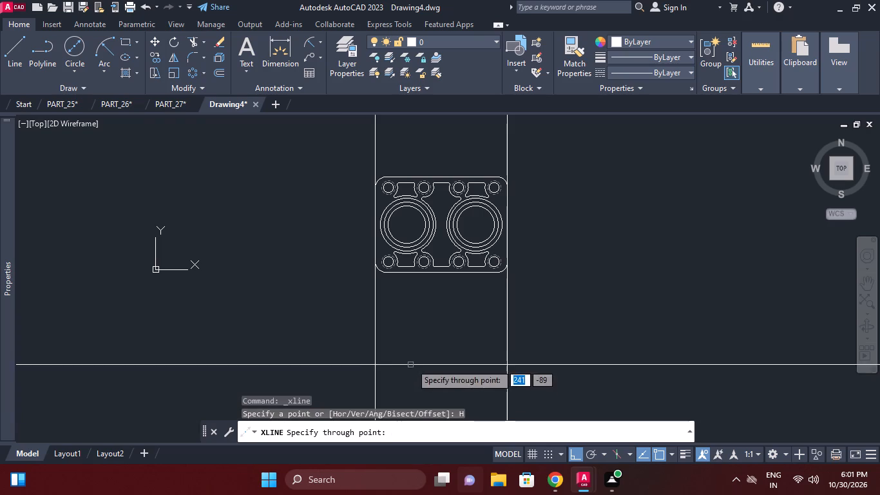
click(424, 334)
right_click(562, 277)
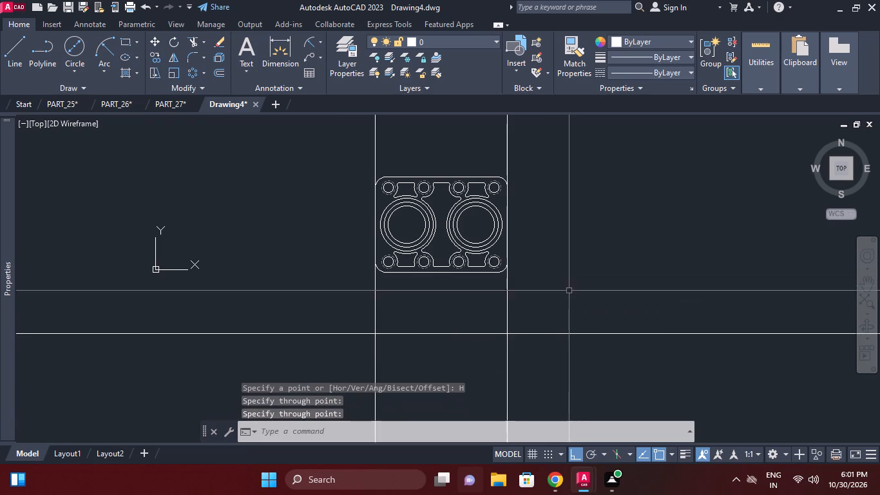
Move the horizontal construction line slightly up towards the plate and clear the selection.
middle_drag(475, 236, 395, 168)
drag(516, 287, 512, 275)
click(501, 237)
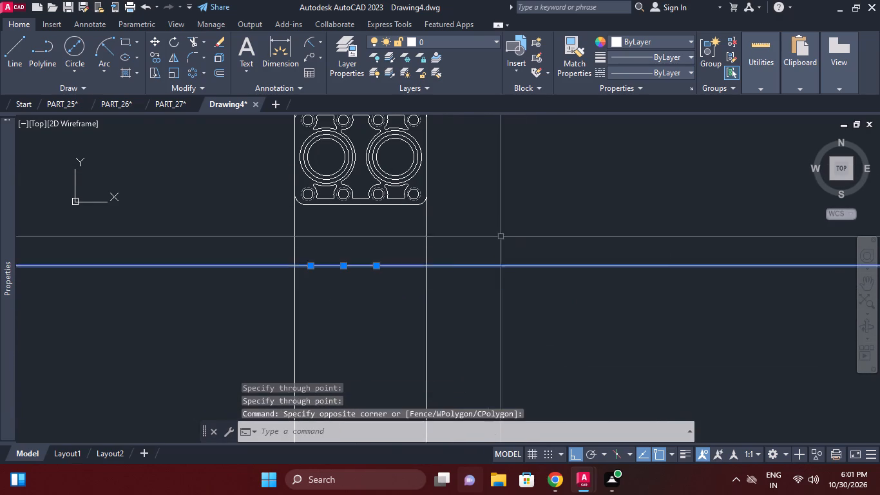
click(340, 267)
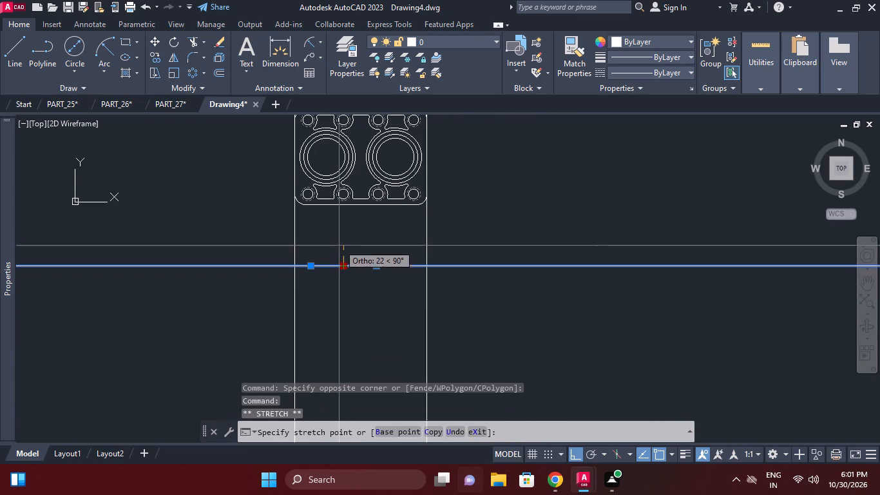
click(339, 259)
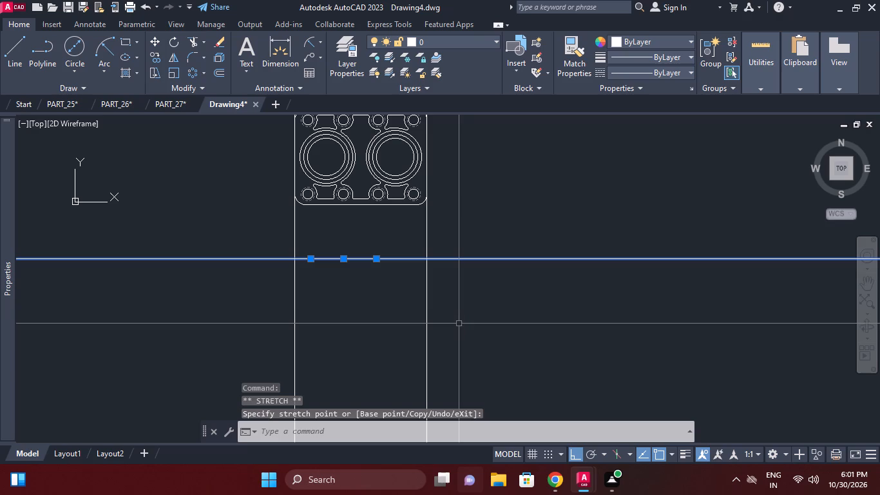
right_click(488, 216)
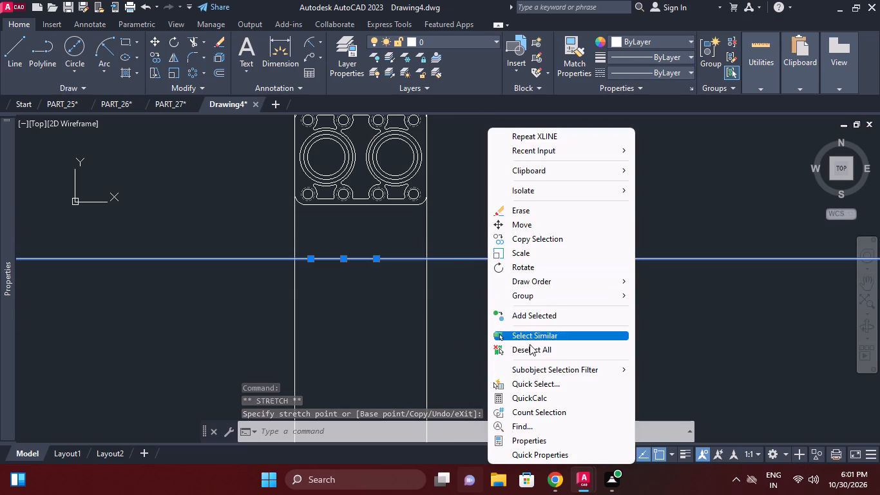
click(530, 347)
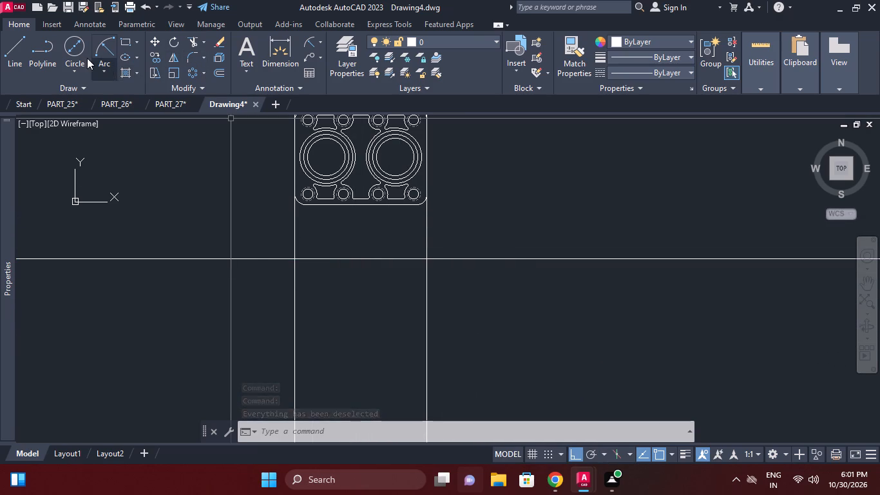
Offset the horizontal construction line 35 mm downwards.
click(221, 73)
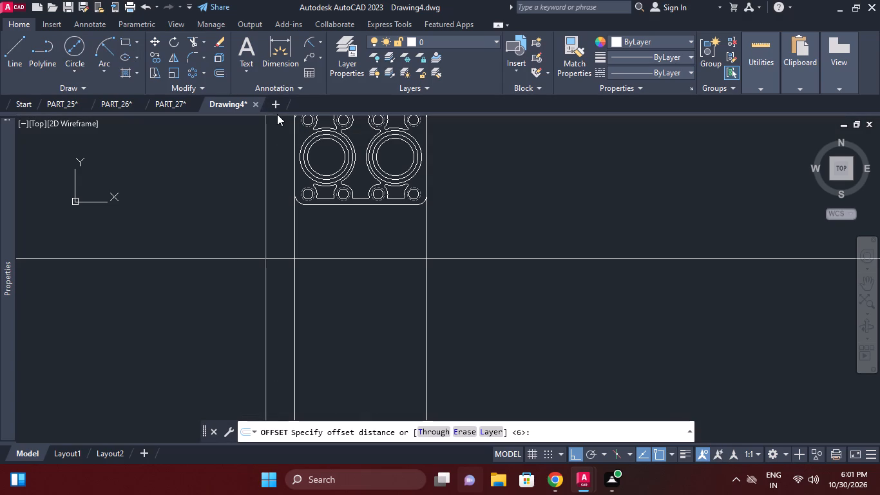
text(35)
key(Return)
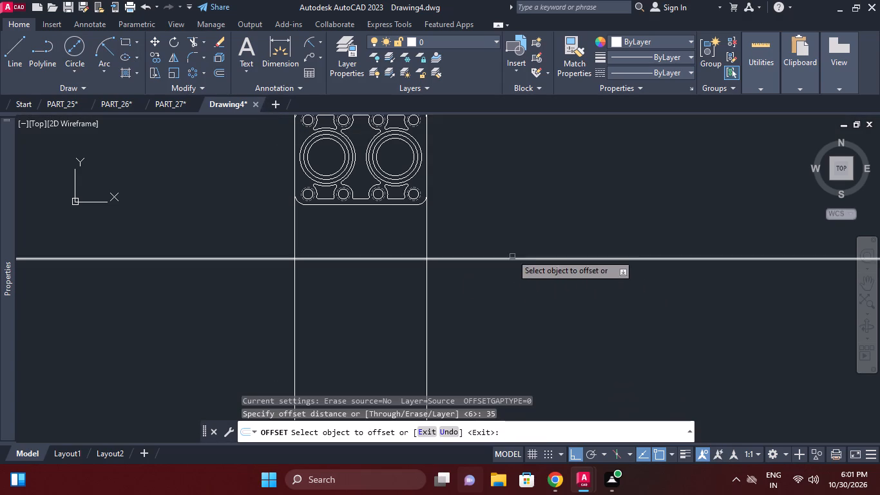
click(511, 259)
click(511, 298)
right_click(493, 204)
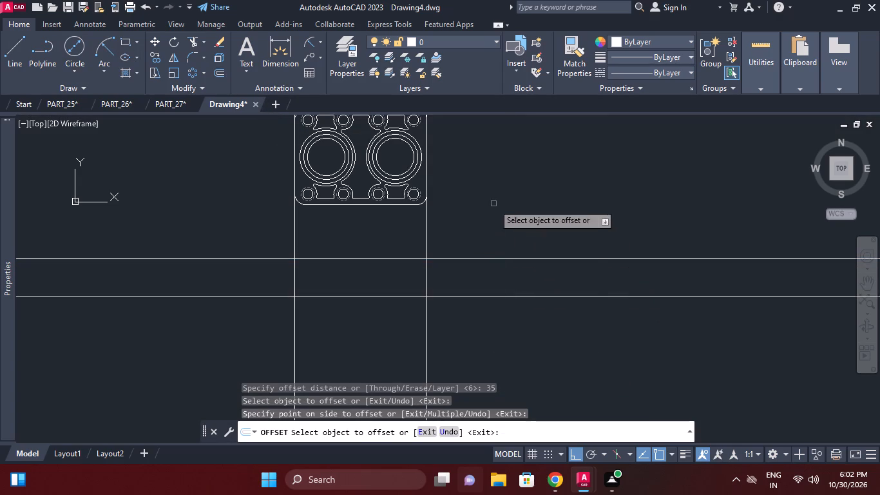
click(536, 227)
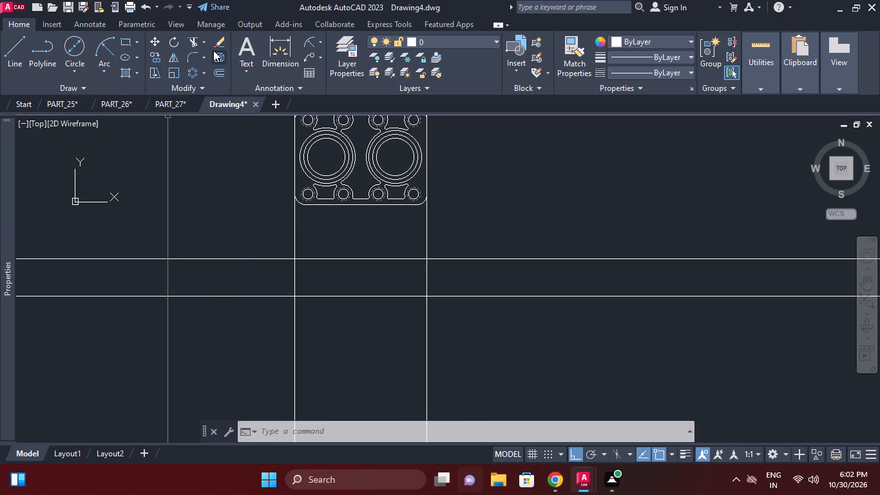
Trim the four construction lines into a closed rectangle below the plate, removing every part outside it.
click(191, 41)
right_click(210, 207)
click(227, 207)
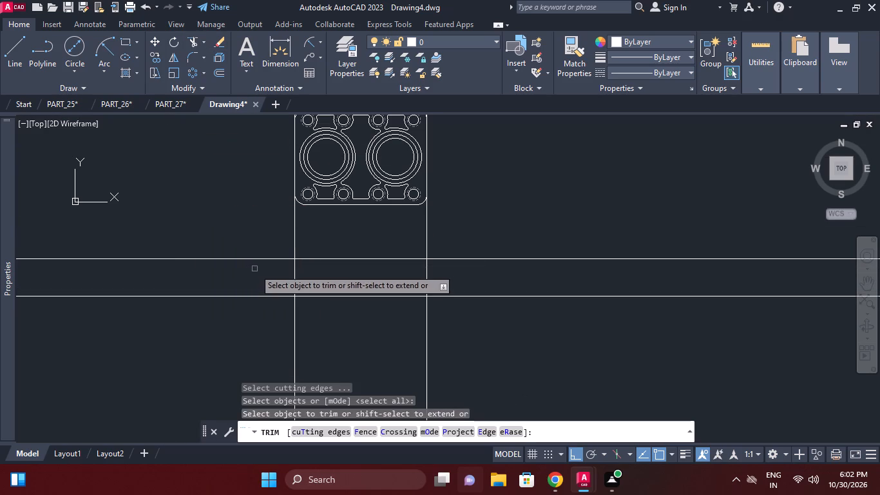
click(258, 259)
click(294, 245)
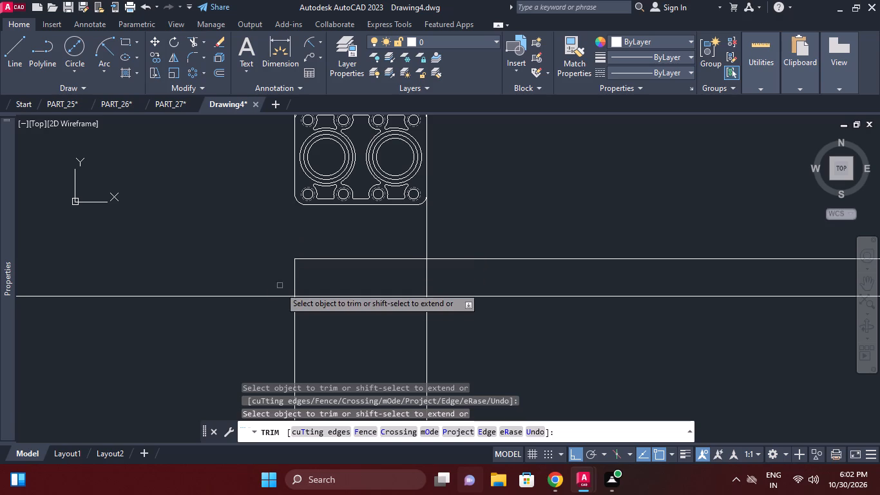
click(280, 295)
click(292, 317)
click(426, 311)
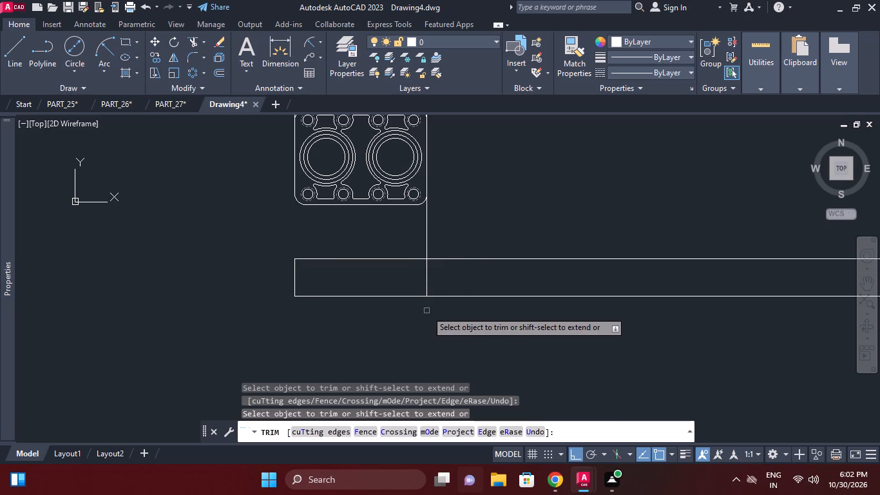
click(432, 296)
click(437, 262)
click(437, 255)
click(430, 249)
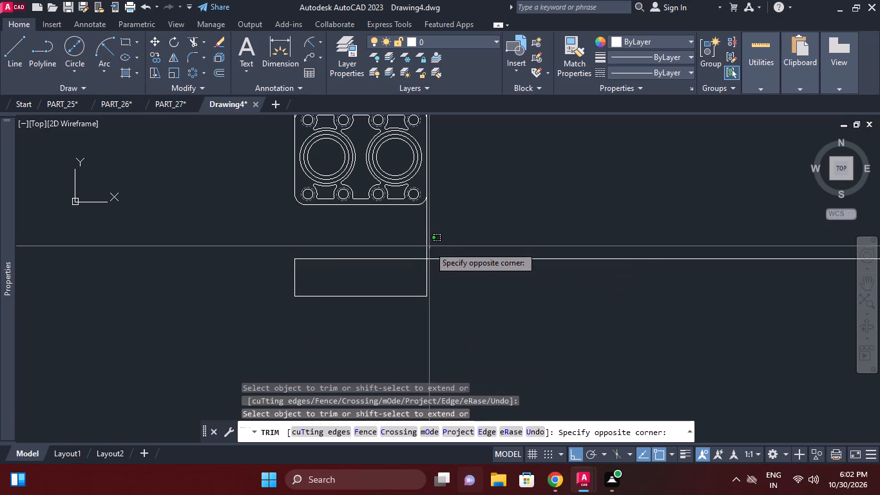
click(421, 237)
drag(449, 251, 448, 260)
click(447, 262)
right_click(466, 240)
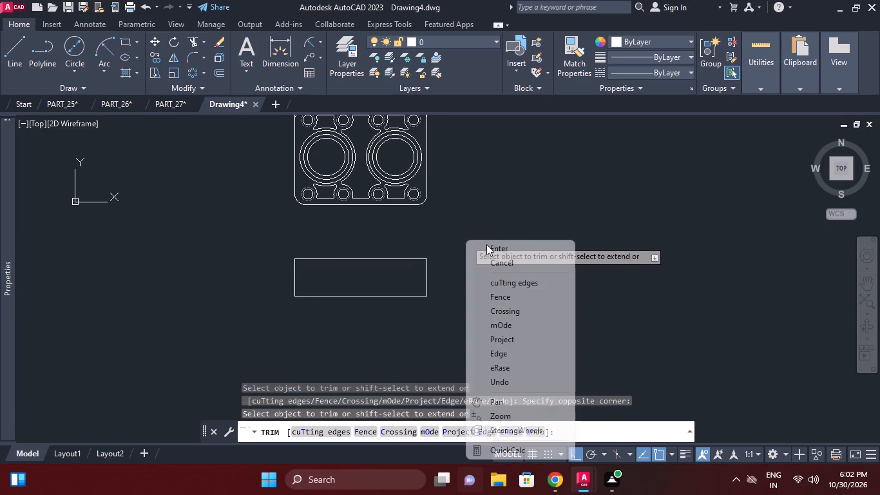
click(486, 245)
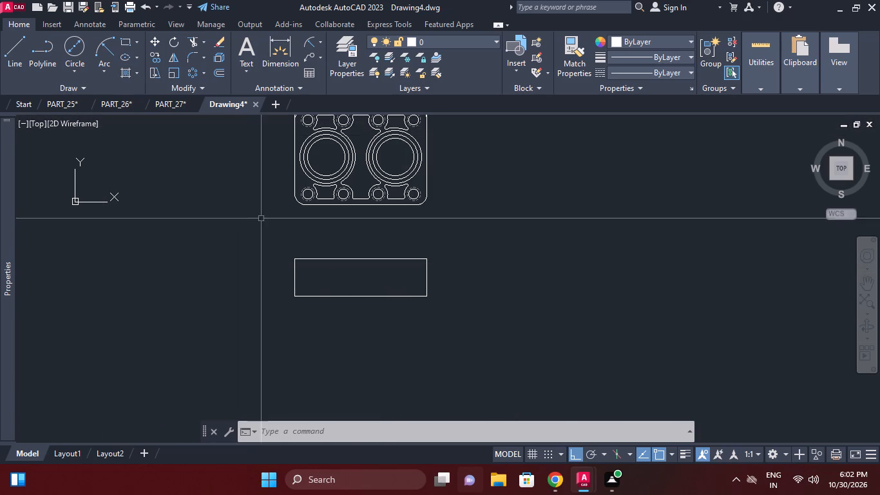
scroll(307, 201, up, 1)
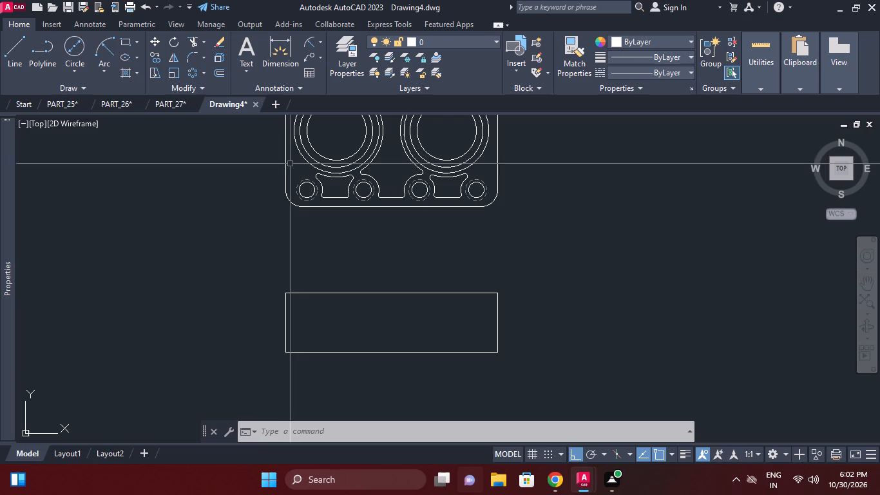
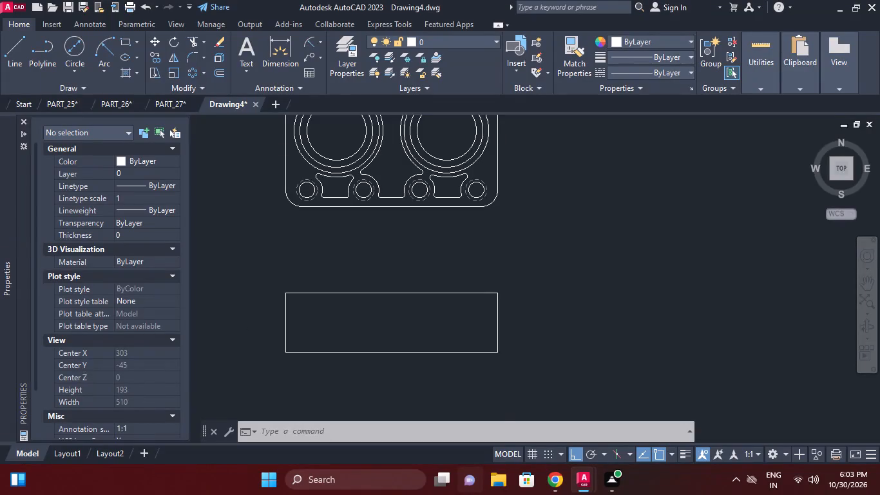
Collapse the Properties palette to free up the drawing area.
middle_click(388, 310)
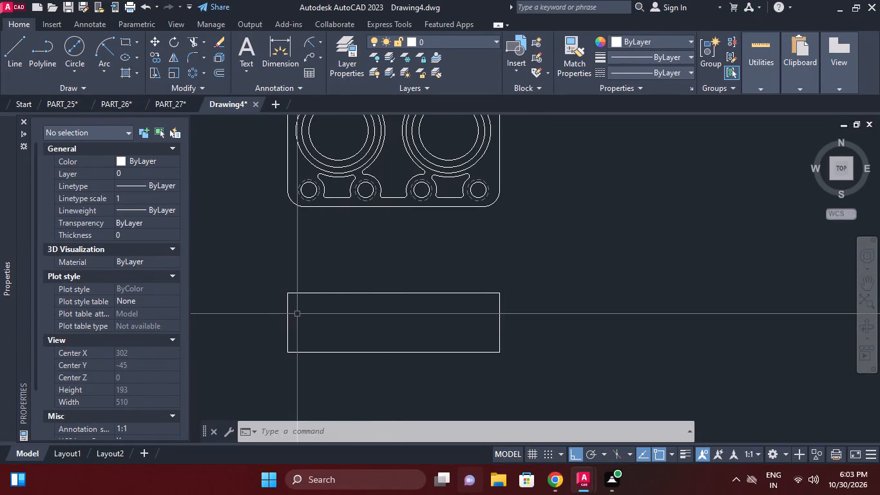
click(243, 232)
click(229, 196)
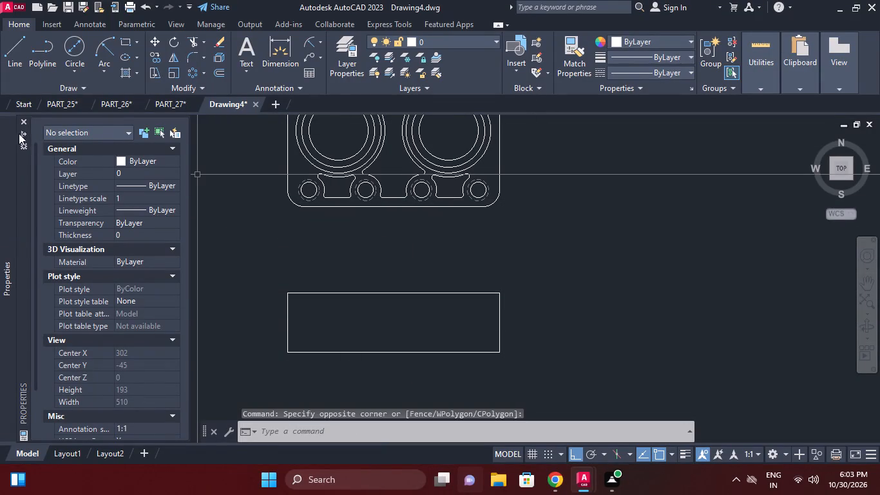
click(21, 133)
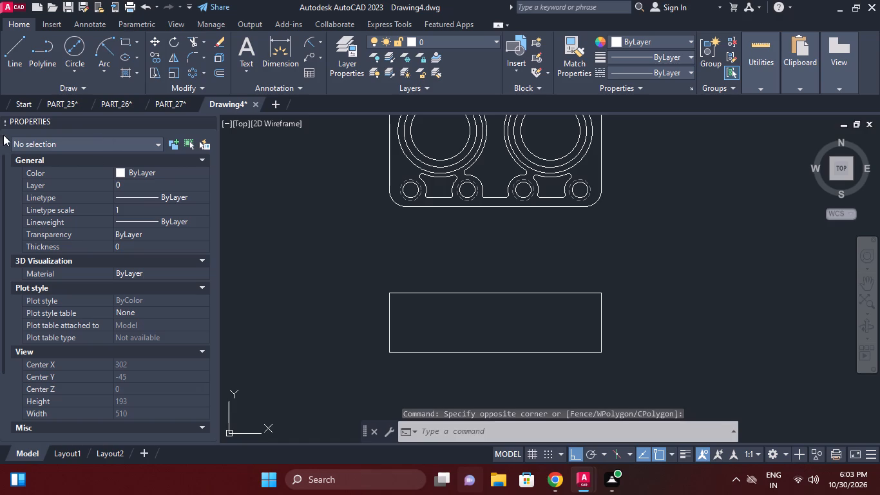
click(196, 124)
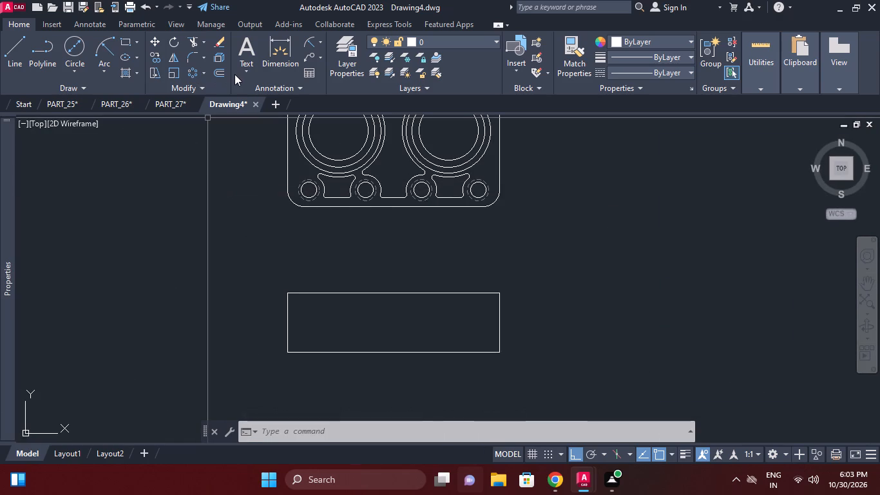
Offset the bottom edge of the rectangle below the plate 17.5 mm upwards, inside the rectangle.
click(219, 70)
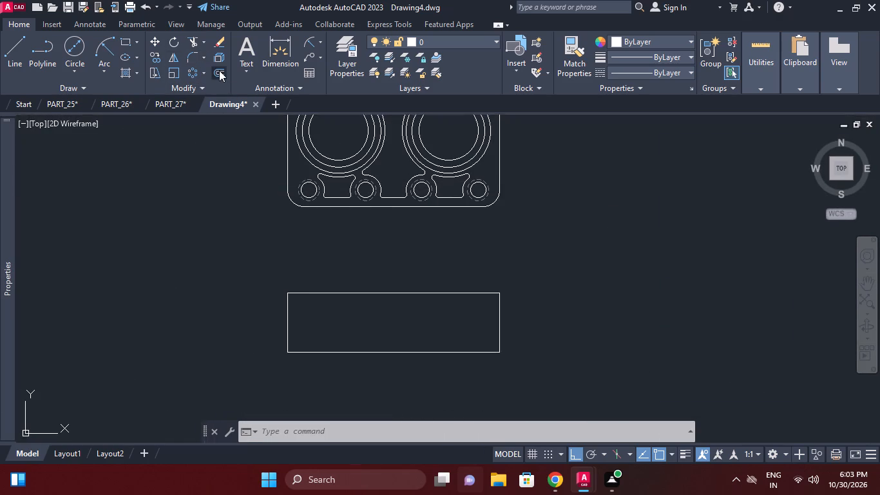
text(17.5)
key(Return)
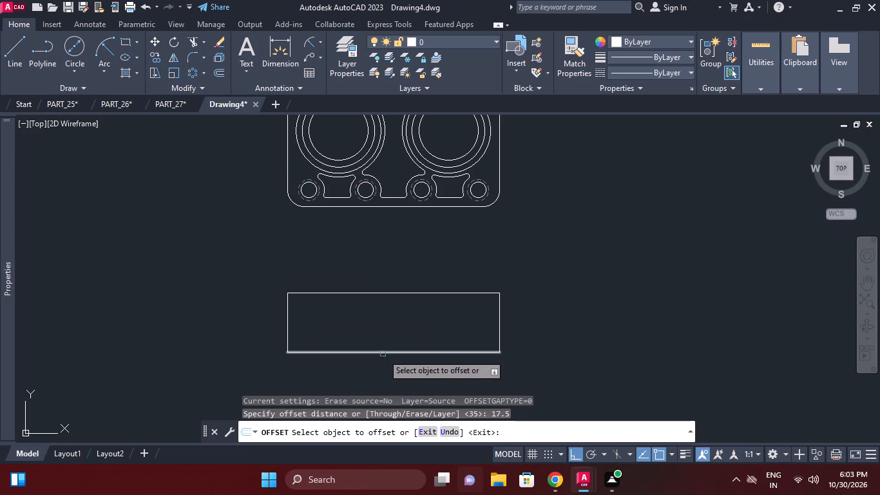
click(382, 353)
click(382, 336)
right_click(563, 286)
click(599, 288)
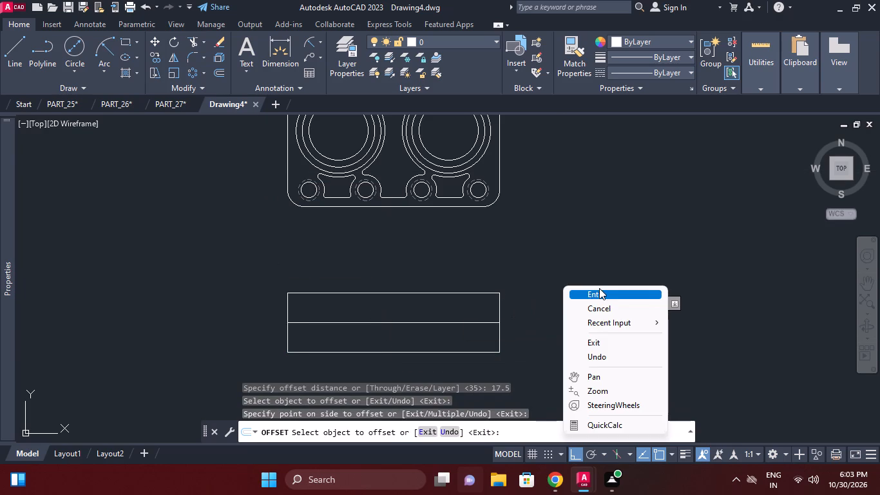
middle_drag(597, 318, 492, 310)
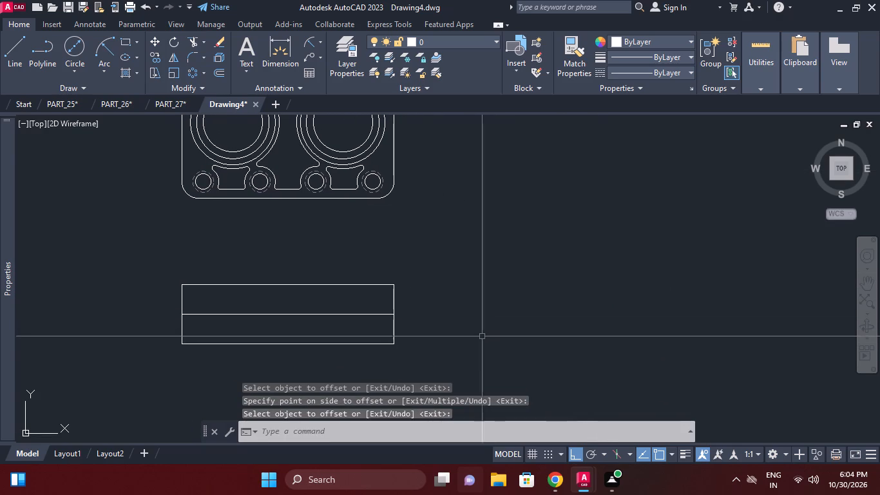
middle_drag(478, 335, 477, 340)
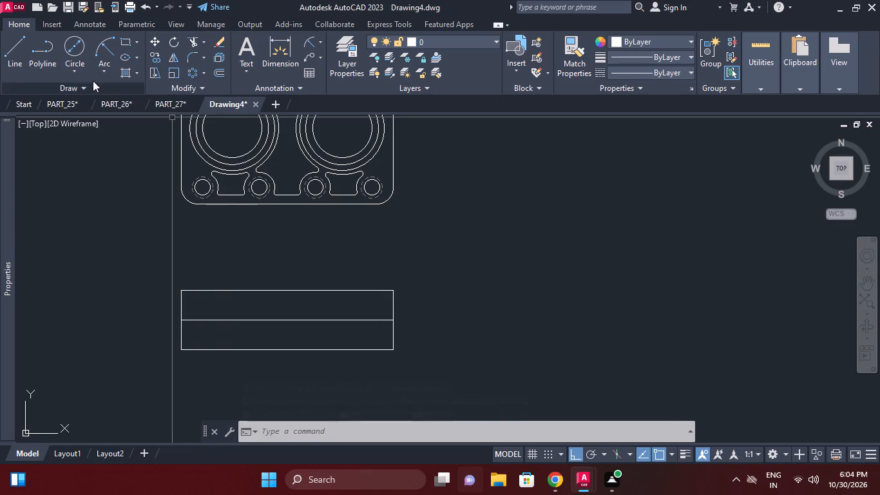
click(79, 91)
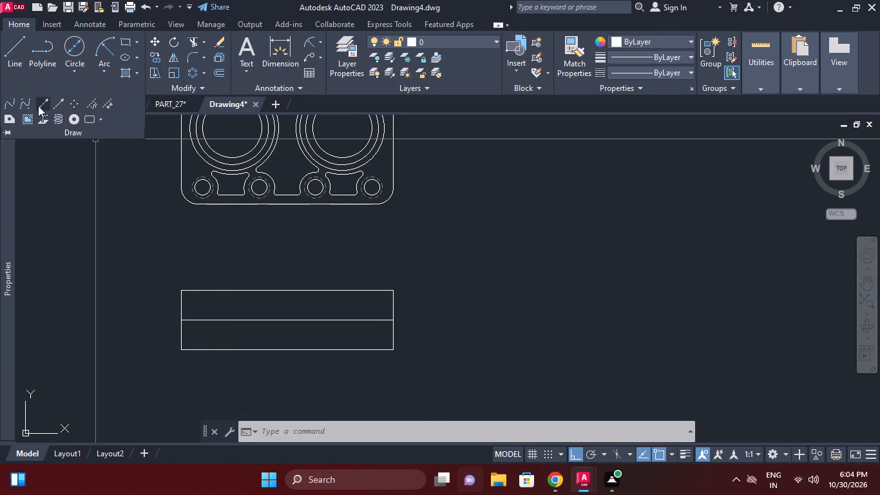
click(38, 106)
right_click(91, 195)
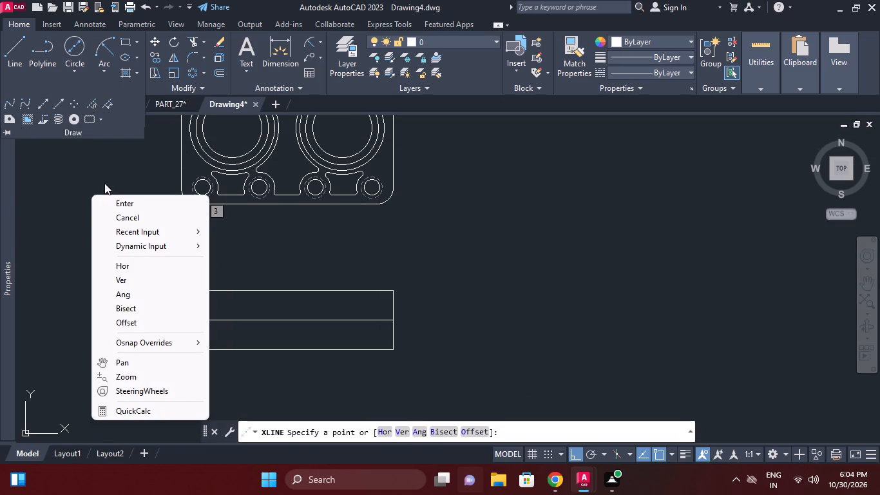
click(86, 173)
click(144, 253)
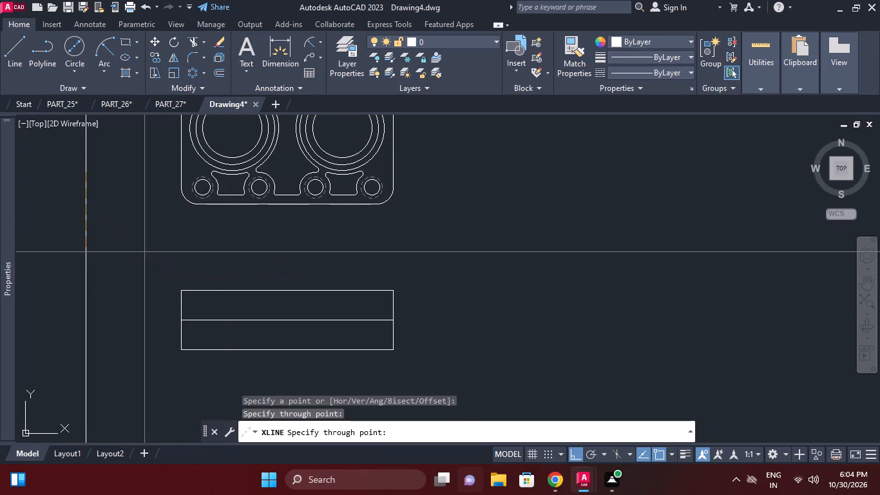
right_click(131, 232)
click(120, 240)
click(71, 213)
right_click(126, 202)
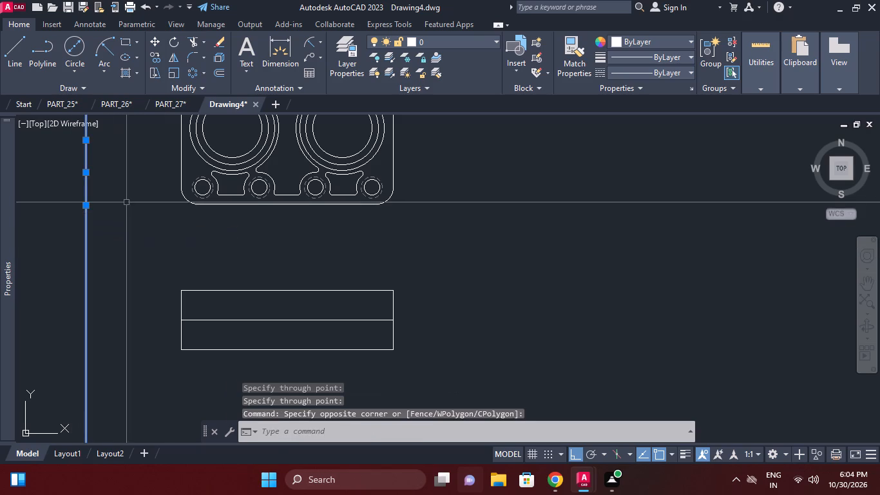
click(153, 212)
Place vertical construction lines through both side quadrants of the two leftmost dashed circles in the plate's bottom row.
click(71, 90)
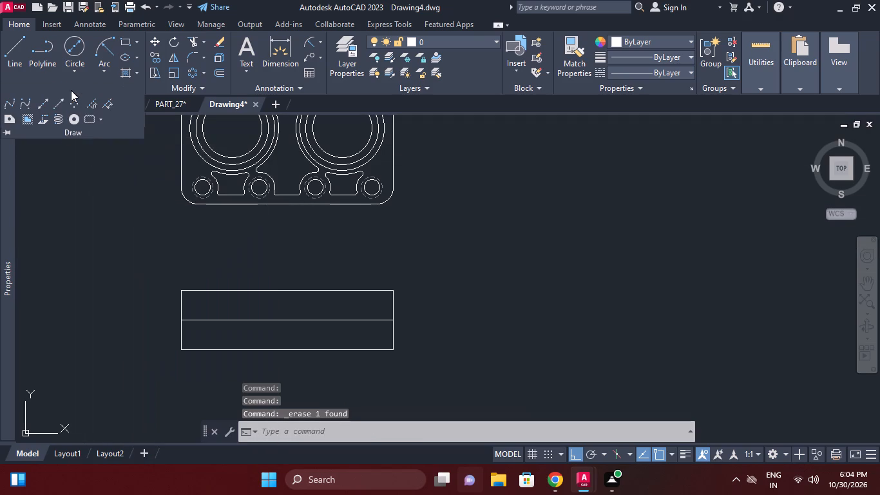
click(40, 106)
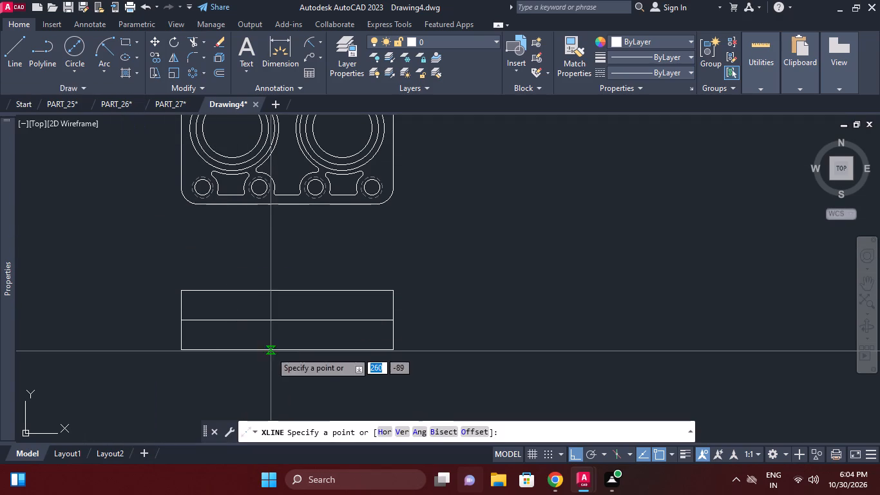
click(405, 433)
scroll(202, 203, up, 2)
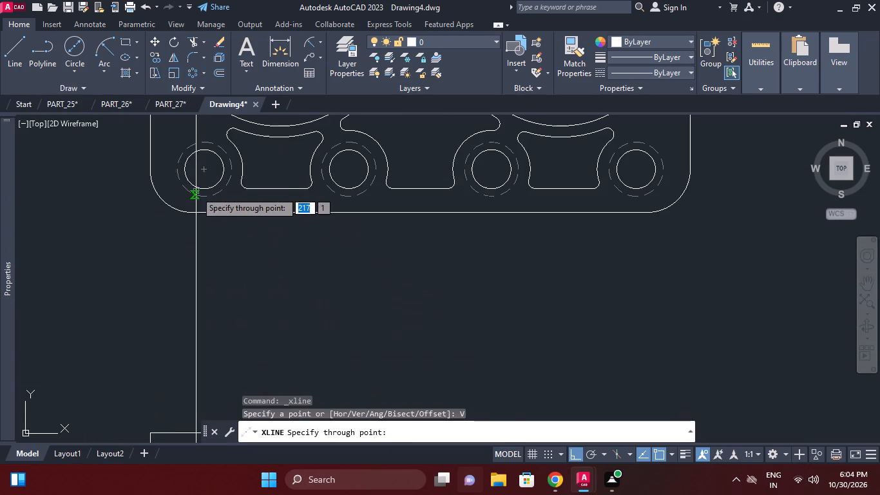
click(175, 169)
click(231, 164)
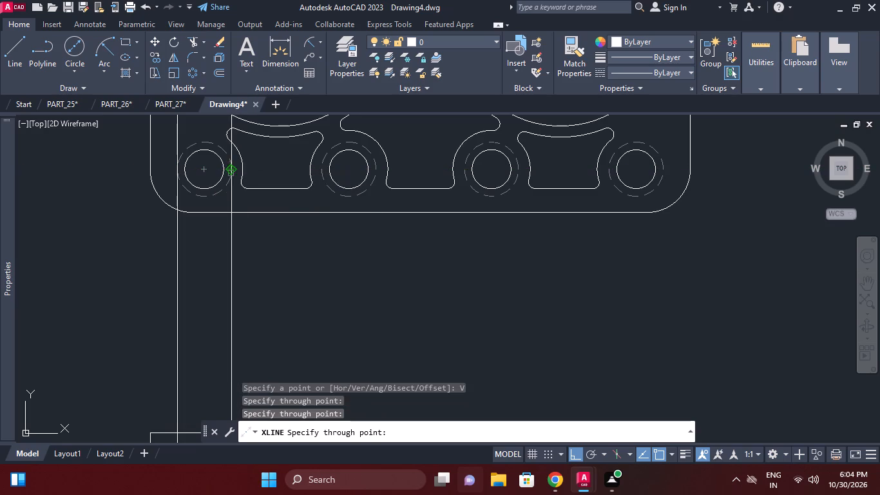
click(320, 172)
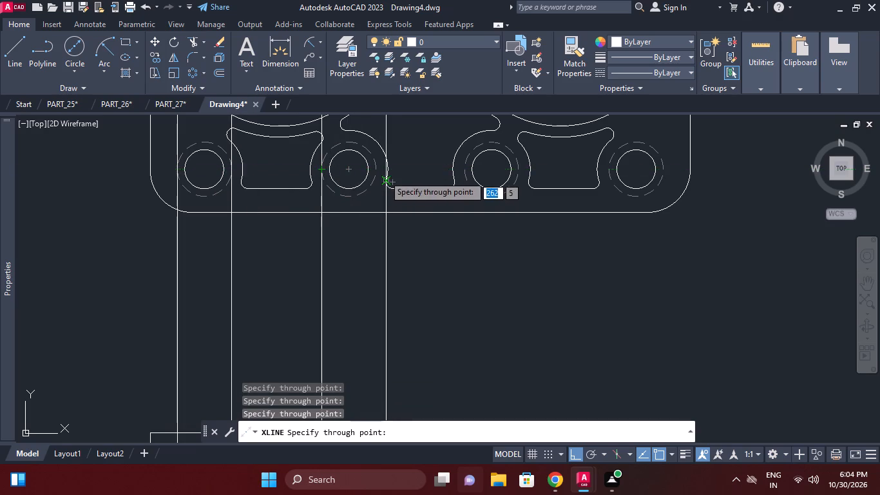
click(373, 171)
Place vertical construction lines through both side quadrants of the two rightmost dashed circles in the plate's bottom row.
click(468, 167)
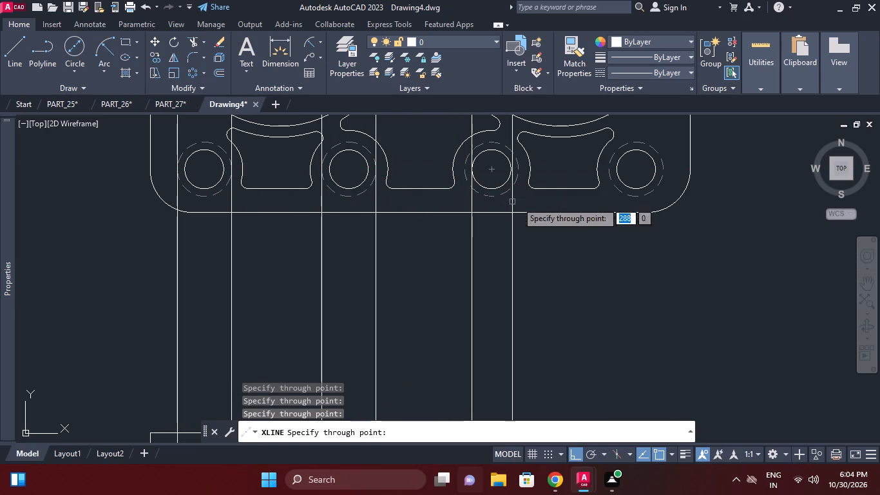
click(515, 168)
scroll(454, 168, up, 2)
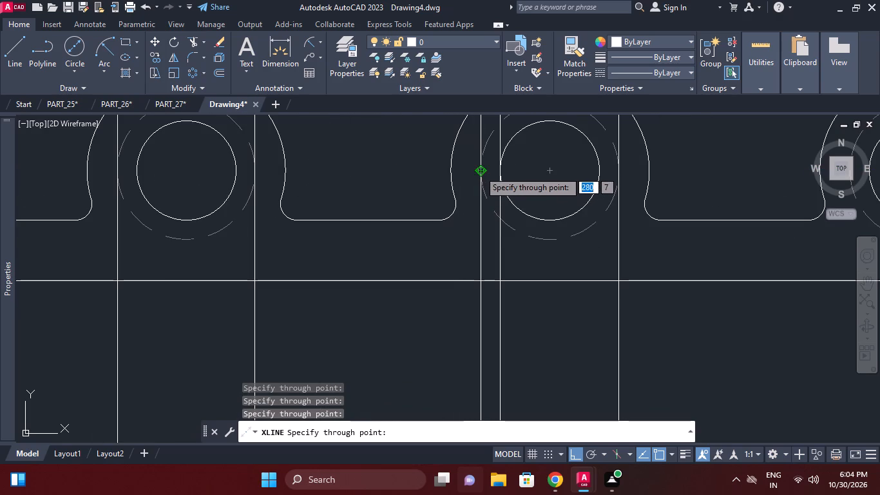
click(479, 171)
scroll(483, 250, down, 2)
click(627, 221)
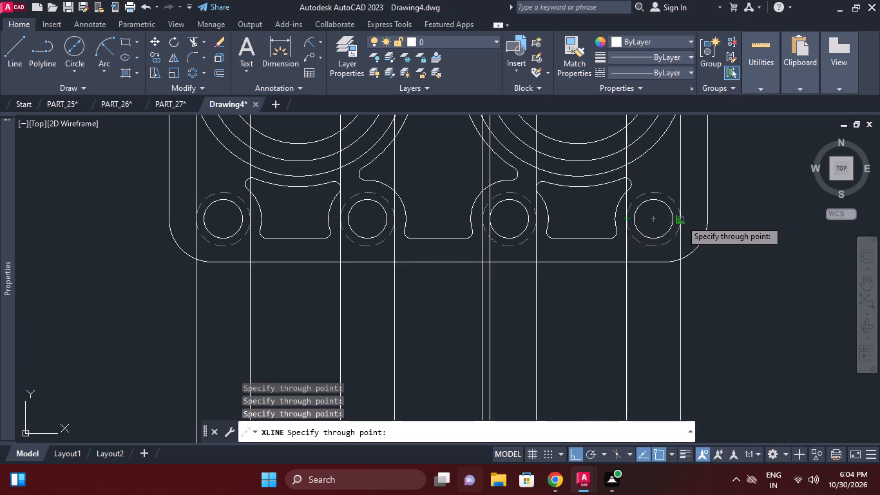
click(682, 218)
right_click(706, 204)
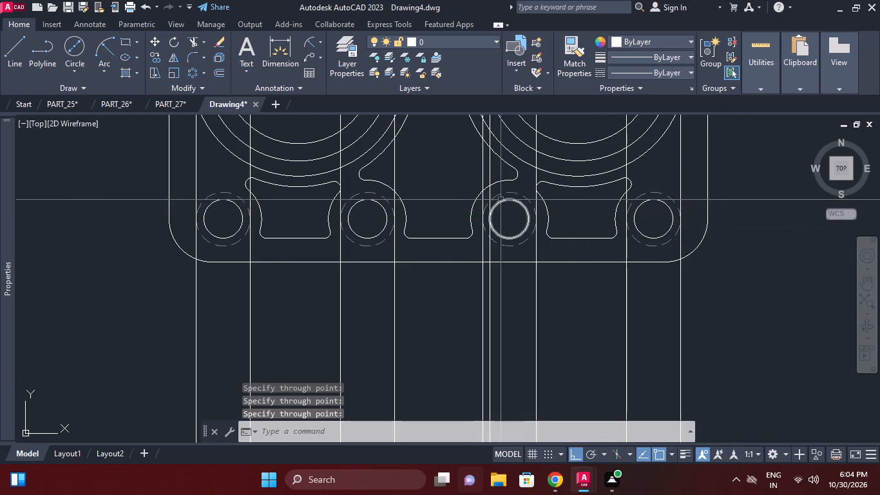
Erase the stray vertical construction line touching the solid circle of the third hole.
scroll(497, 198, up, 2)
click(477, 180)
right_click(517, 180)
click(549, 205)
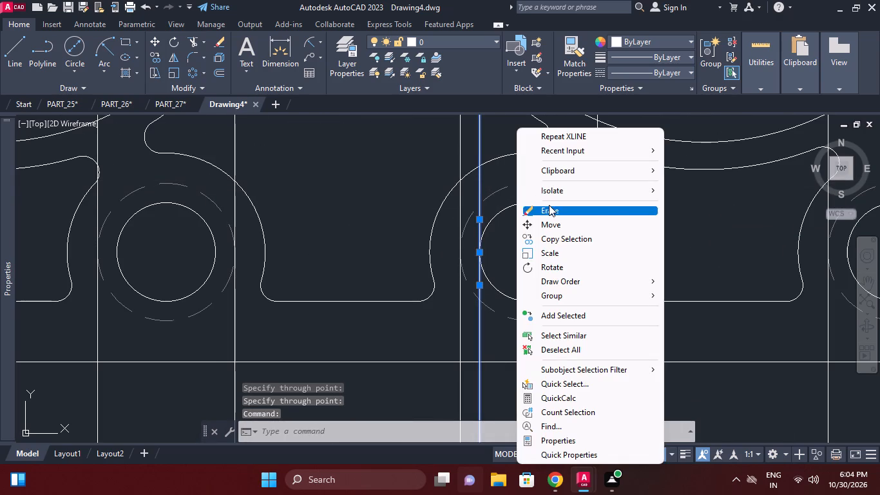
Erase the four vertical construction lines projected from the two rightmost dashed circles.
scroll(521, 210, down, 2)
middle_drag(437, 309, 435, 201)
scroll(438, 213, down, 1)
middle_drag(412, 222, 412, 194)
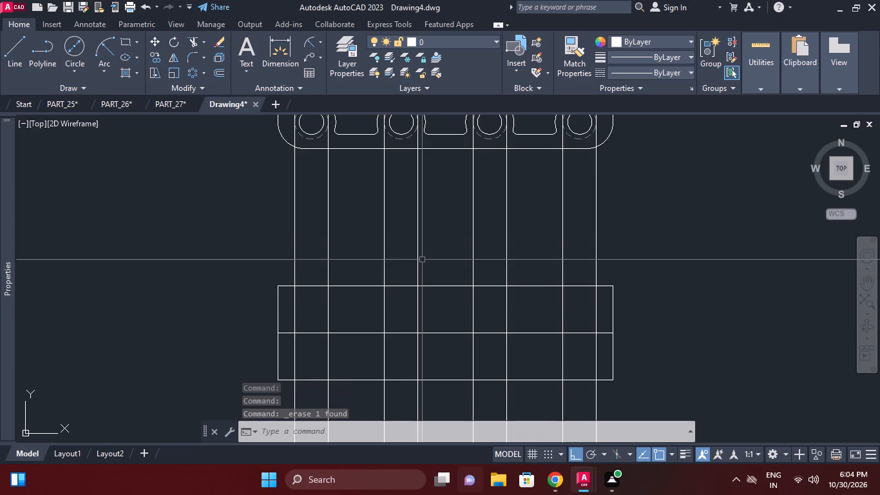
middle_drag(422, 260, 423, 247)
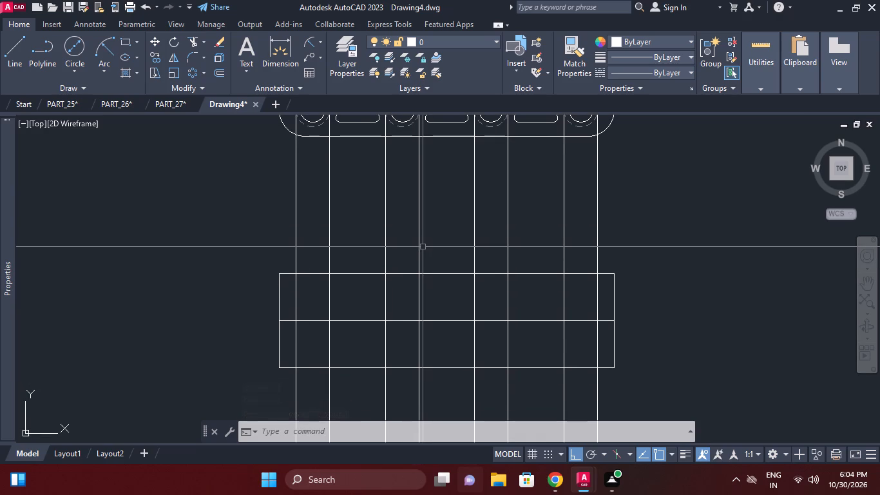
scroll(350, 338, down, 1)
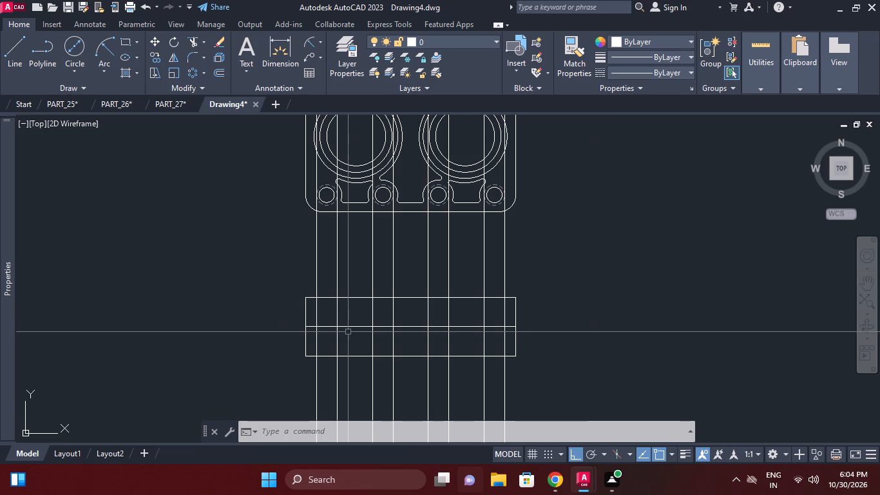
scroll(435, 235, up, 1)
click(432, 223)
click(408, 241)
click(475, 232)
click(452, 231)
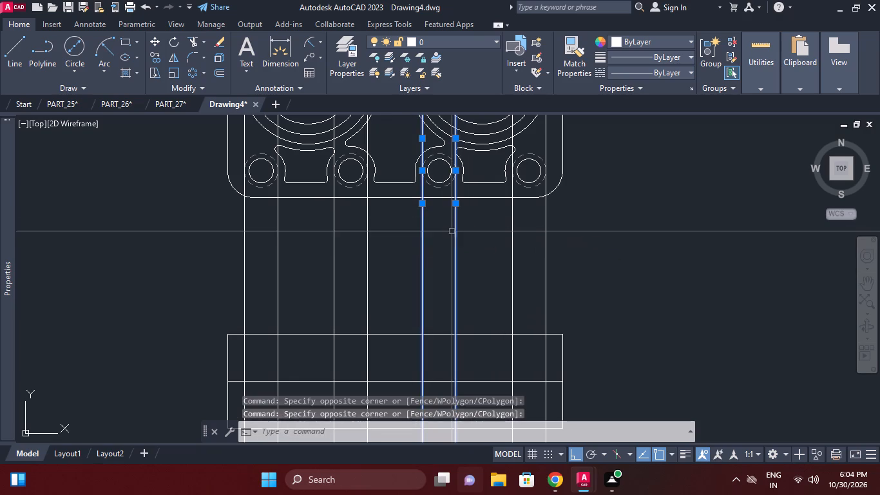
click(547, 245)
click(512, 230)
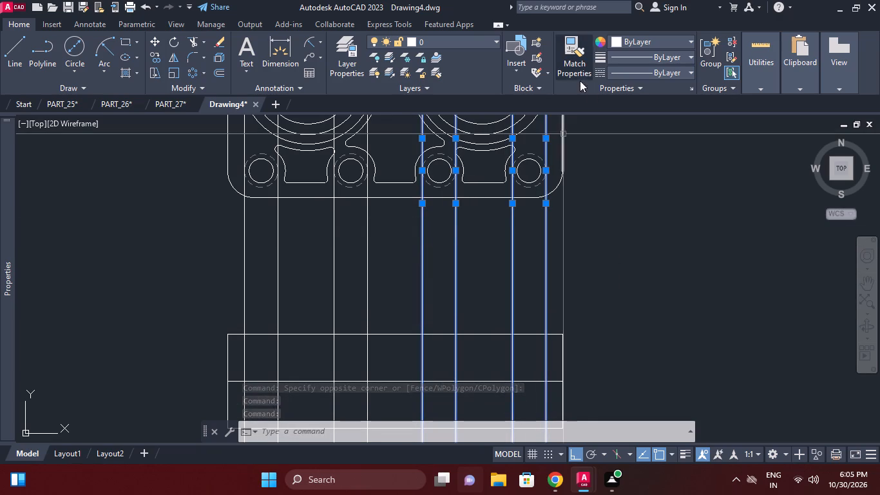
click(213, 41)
Trim the four vertical construction lines between the rectangle's top edge and its middle line.
middle_drag(536, 276, 536, 247)
middle_drag(521, 302, 531, 250)
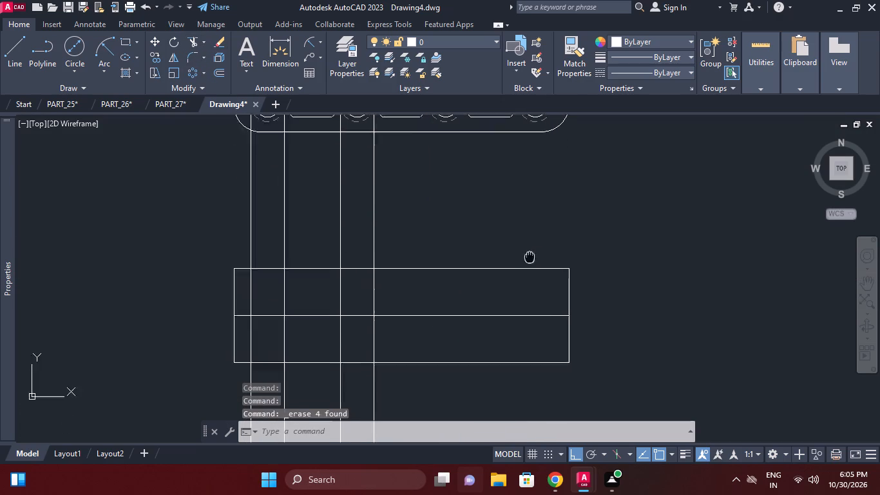
middle_drag(531, 250, 531, 246)
click(196, 41)
right_click(202, 169)
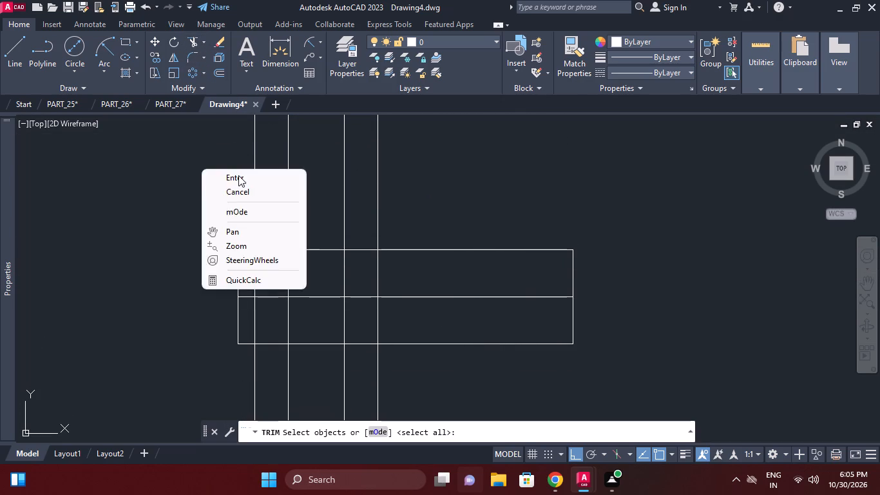
click(238, 175)
middle_drag(273, 238, 306, 166)
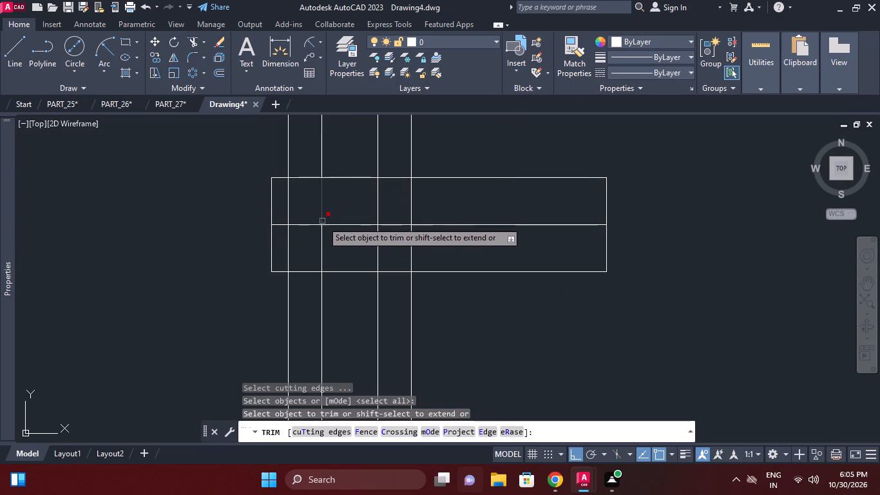
click(287, 202)
click(320, 202)
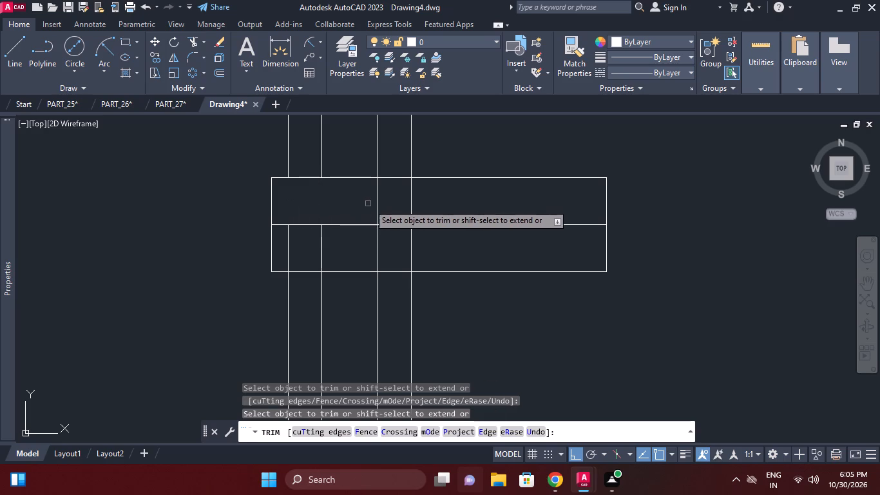
click(378, 203)
click(410, 193)
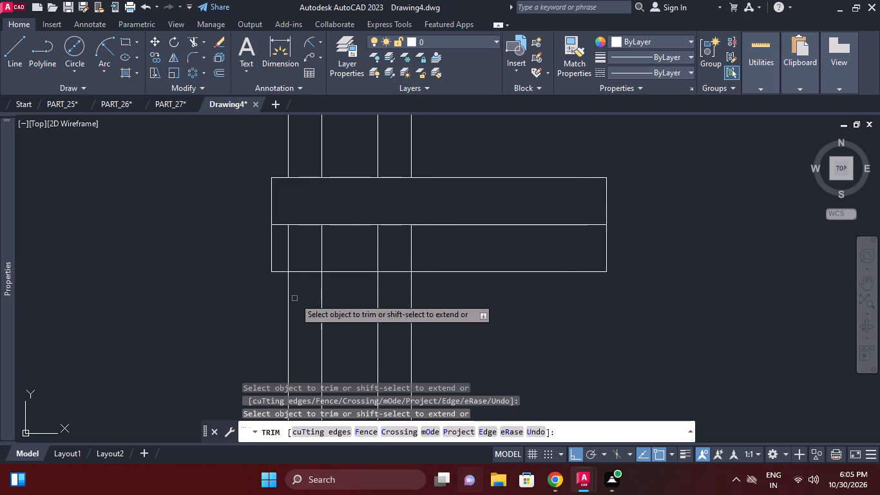
Trim away the parts of the four vertical construction lines below the rectangle's bottom edge.
click(287, 284)
click(325, 281)
click(316, 280)
click(367, 281)
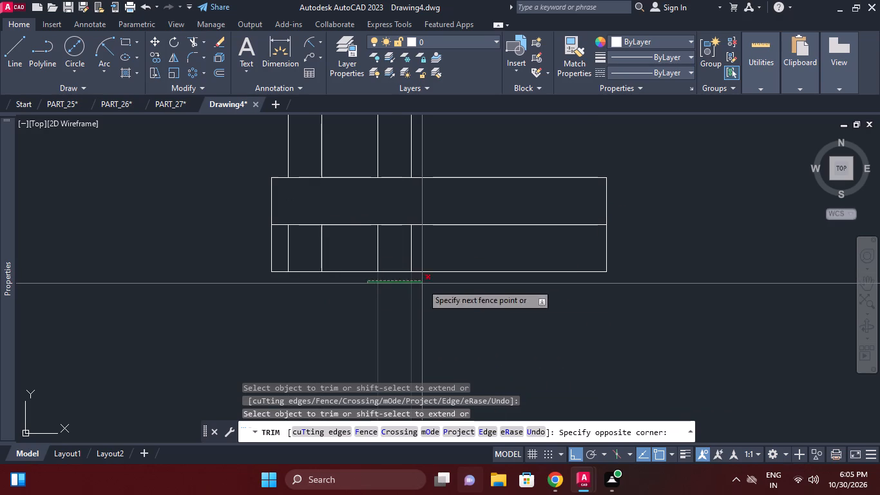
click(422, 284)
right_click(441, 236)
click(470, 242)
Erase the four leftover vertical construction line pieces above the rectangle's top edge.
middle_drag(396, 206, 399, 229)
click(430, 179)
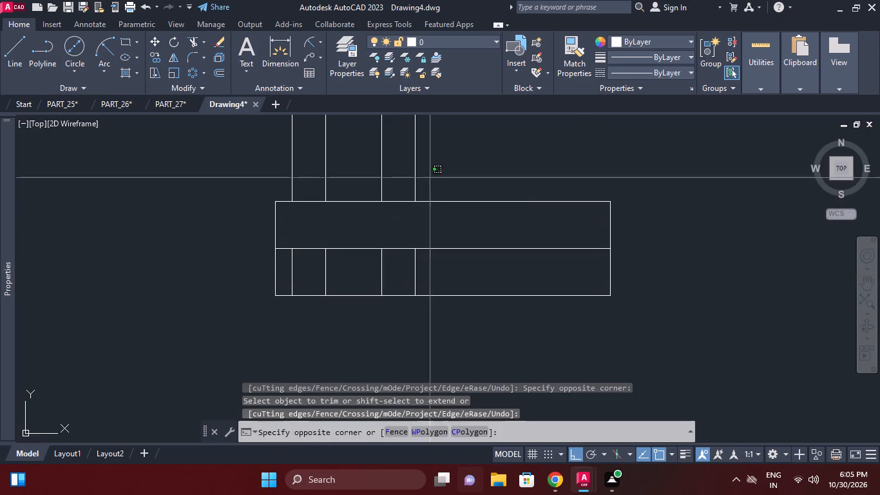
click(391, 166)
click(380, 182)
click(338, 175)
click(323, 170)
click(306, 170)
click(262, 162)
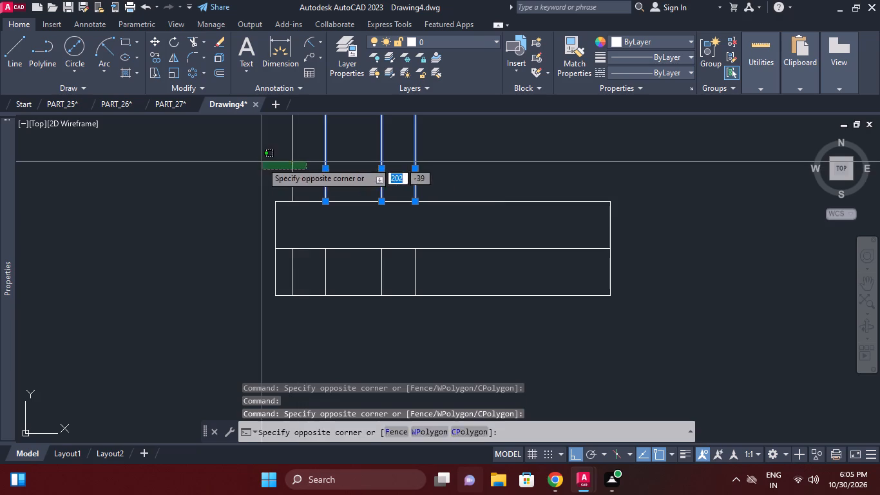
right_click(262, 167)
click(298, 227)
middle_drag(354, 233, 359, 226)
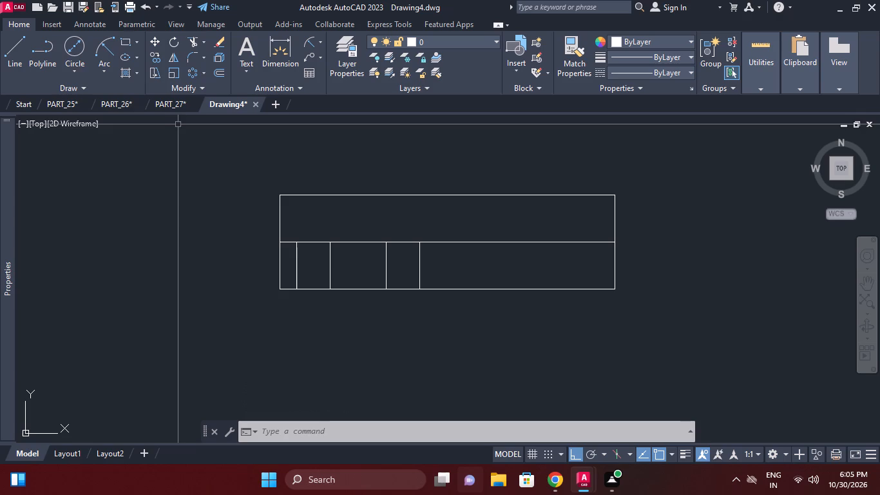
Draw vertical construction lines through both side quadrants of the solid circles of the two leftmost bottom-row holes.
click(68, 87)
click(39, 104)
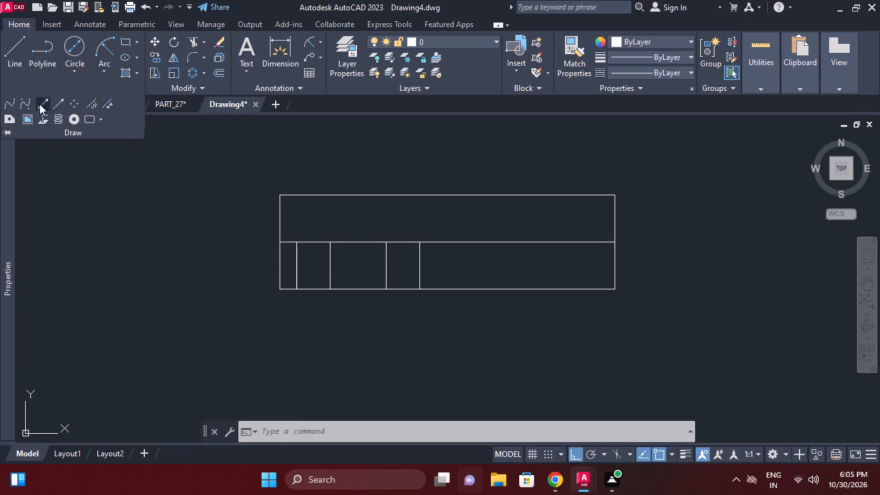
click(405, 431)
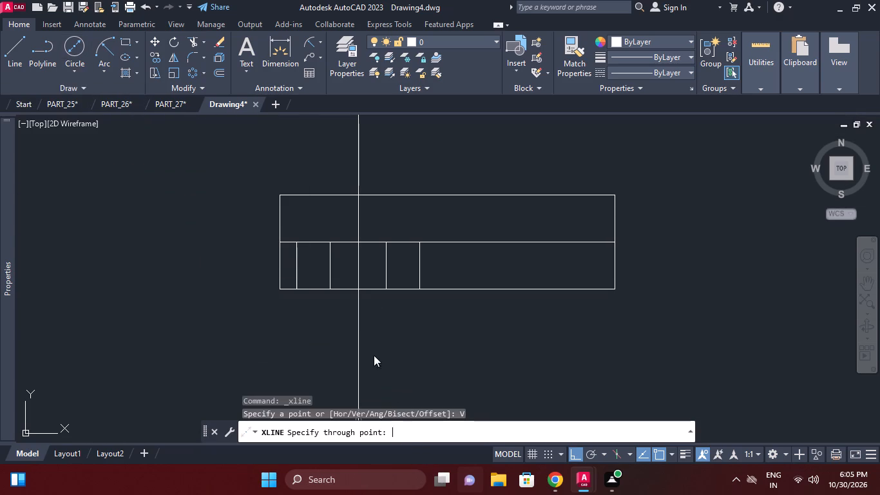
scroll(276, 208, down, 2)
middle_drag(285, 167, 314, 264)
scroll(332, 275, up, 4)
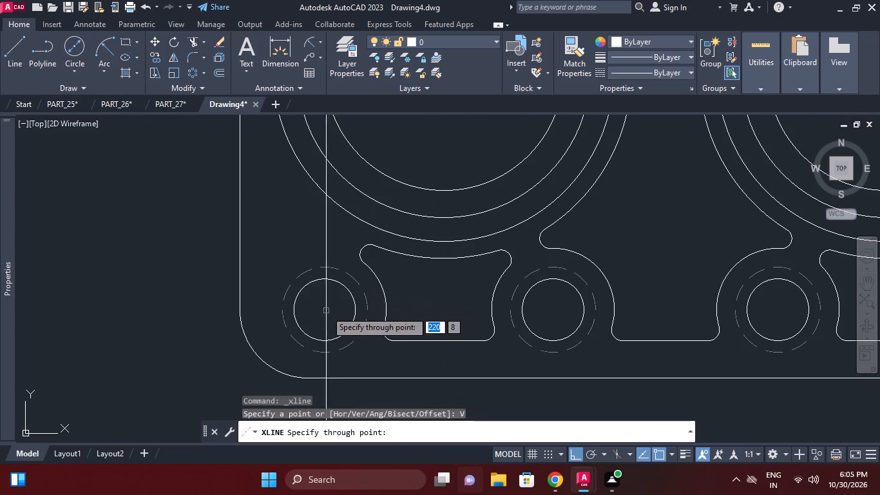
click(297, 312)
click(358, 311)
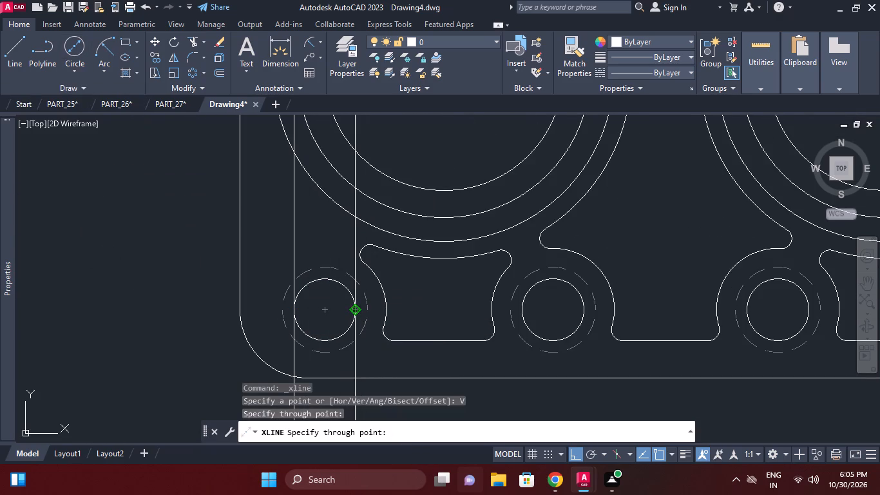
middle_drag(392, 325, 284, 289)
click(413, 276)
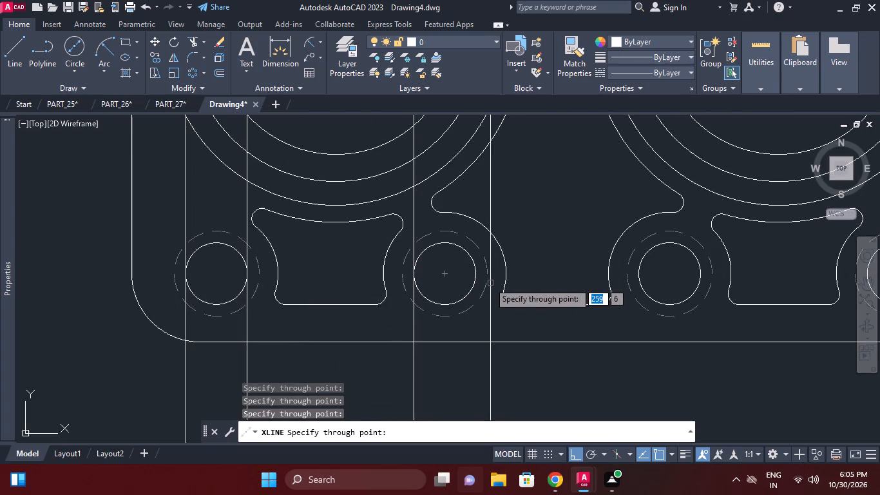
click(476, 277)
middle_drag(493, 302, 461, 191)
scroll(461, 191, down, 3)
middle_drag(487, 280, 484, 223)
scroll(490, 266, up, 1)
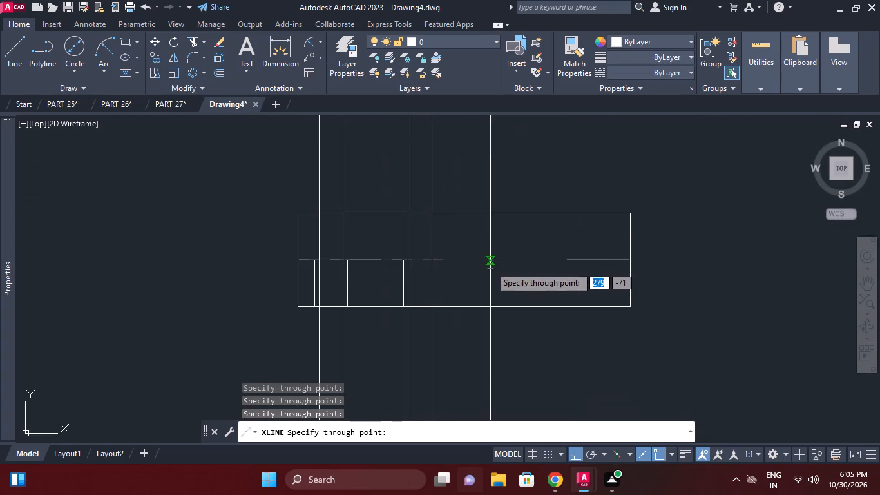
right_click(461, 242)
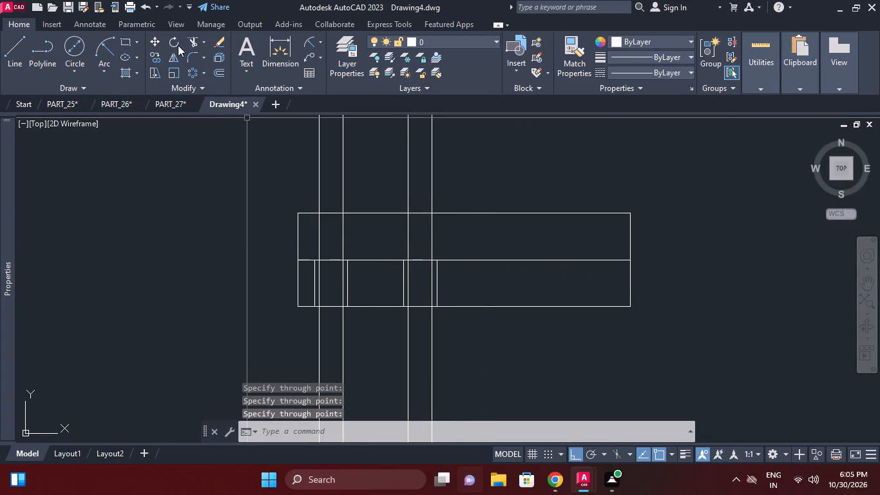
Trim away the parts of the four new vertical construction lines above the rectangle's top edge.
click(193, 41)
right_click(172, 170)
click(222, 182)
scroll(322, 242, up, 1)
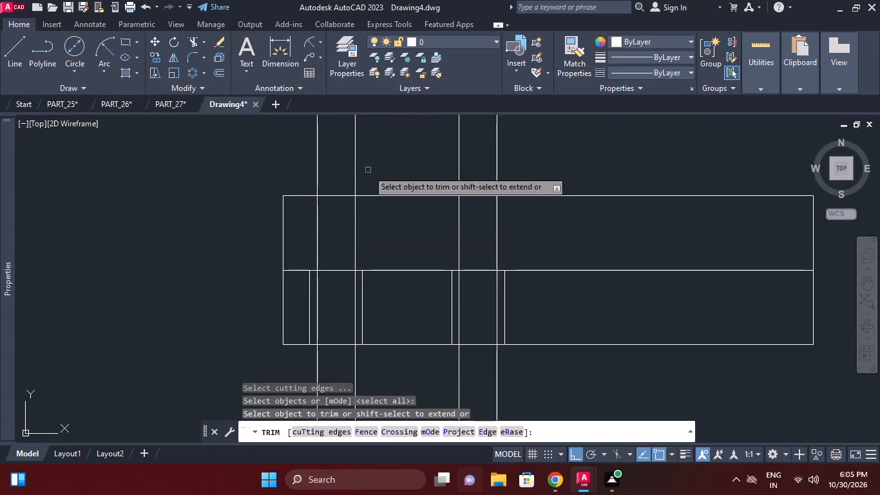
click(347, 170)
click(291, 166)
click(371, 174)
click(330, 166)
click(426, 173)
click(489, 158)
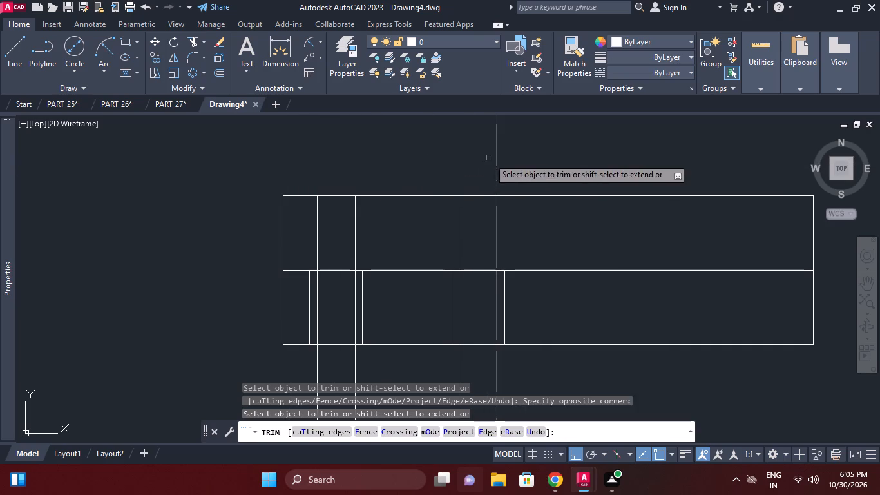
click(519, 151)
click(467, 157)
Trim the four new vertical lines between the rectangle's middle line and its bottom edge.
click(318, 282)
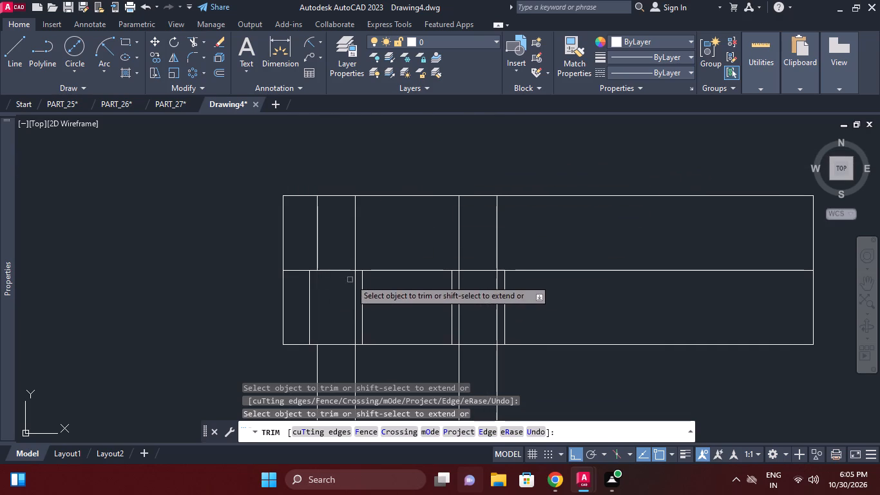
click(352, 279)
click(358, 276)
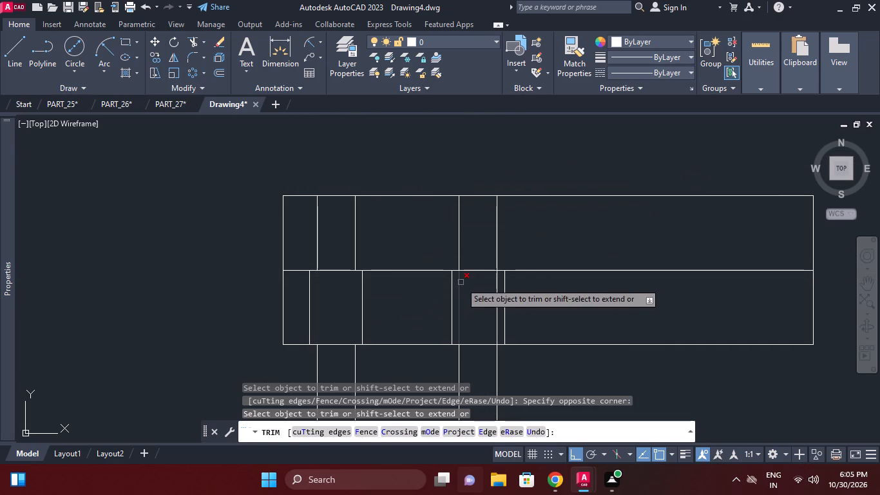
click(459, 281)
click(495, 278)
right_click(517, 251)
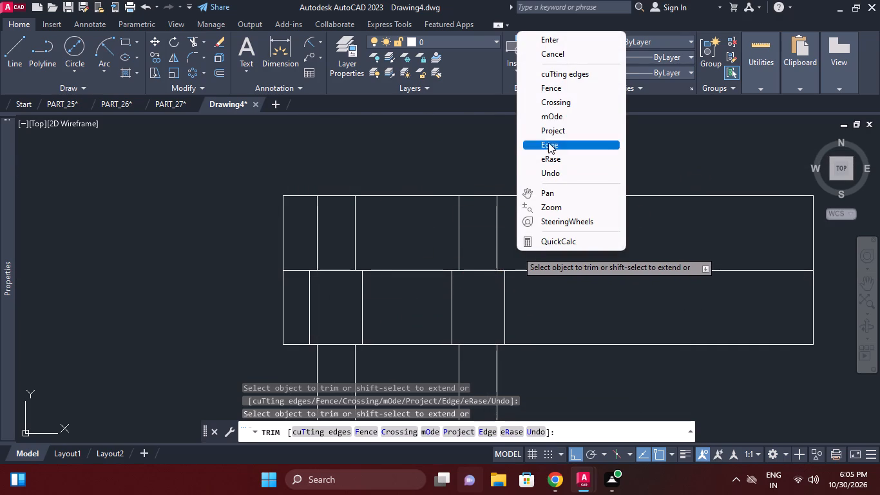
click(549, 58)
Erase the four leftover vertical line pieces below the rectangle's bottom edge.
middle_drag(465, 195, 452, 171)
scroll(462, 188, down, 1)
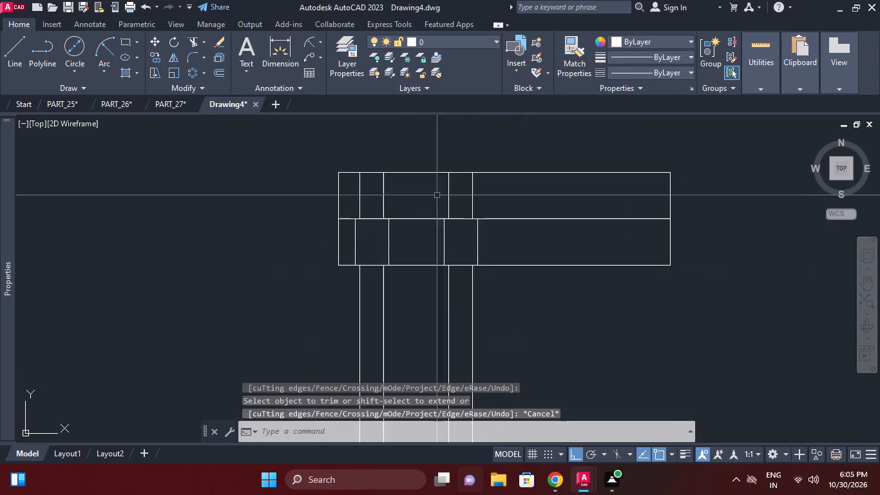
drag(416, 321, 407, 318)
click(320, 304)
click(484, 324)
click(441, 309)
right_click(441, 295)
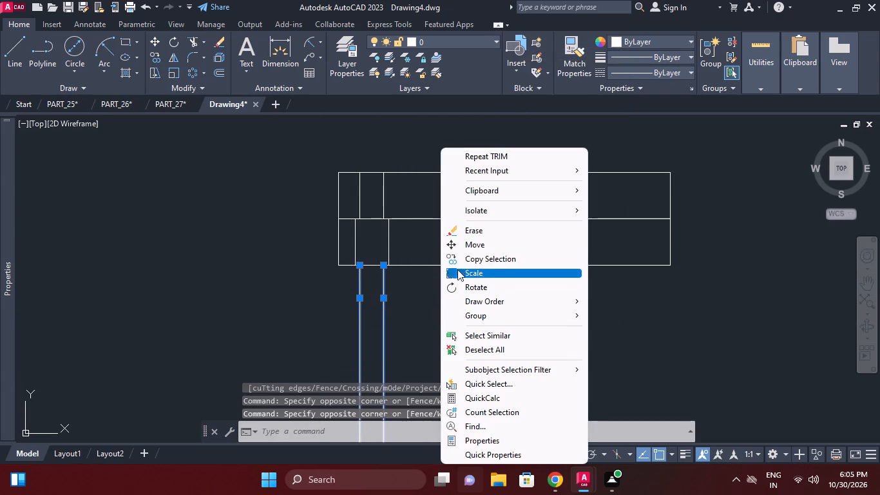
click(475, 227)
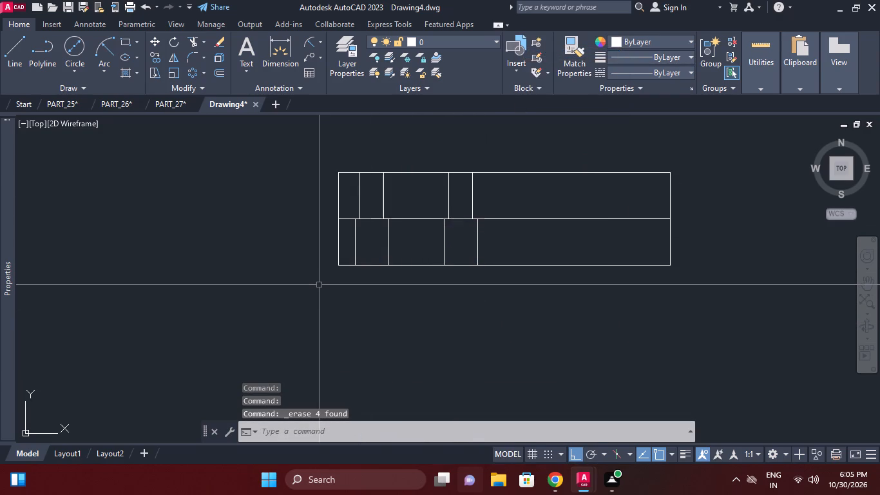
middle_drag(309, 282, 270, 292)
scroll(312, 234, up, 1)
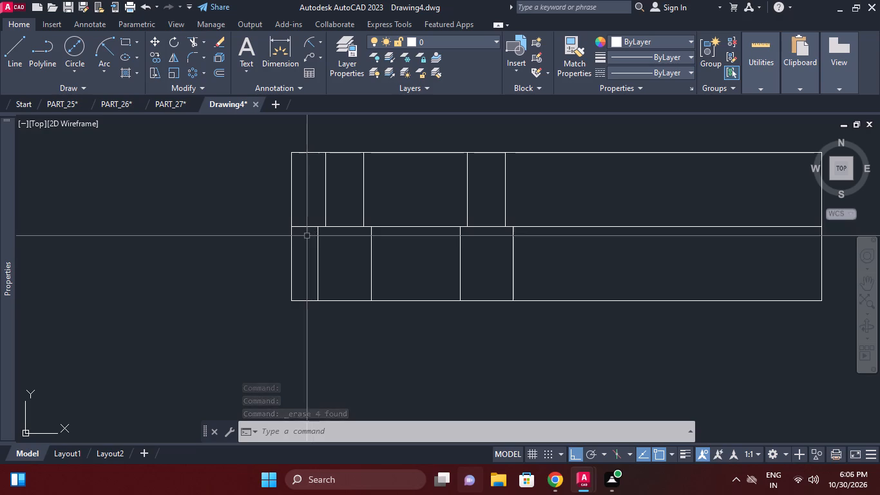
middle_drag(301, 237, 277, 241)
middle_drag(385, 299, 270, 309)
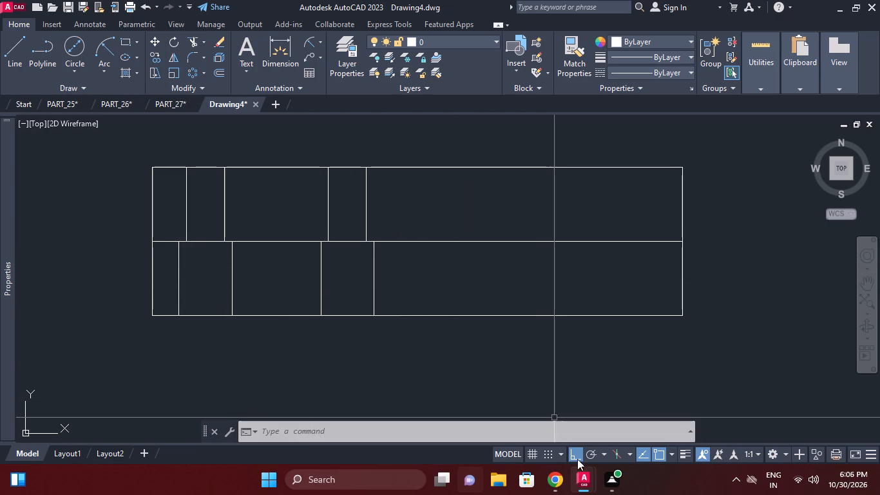
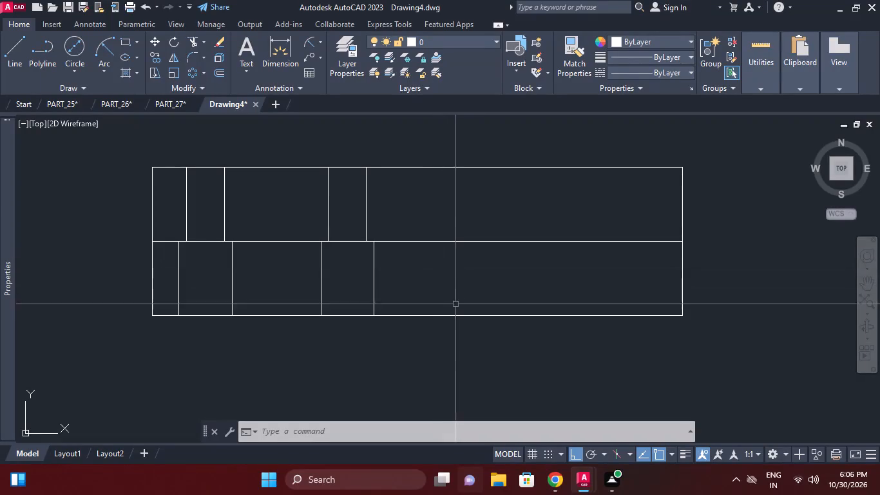
Erase the horizontal middle line that spans the full width of the lower view's rectangle.
click(457, 261)
click(437, 214)
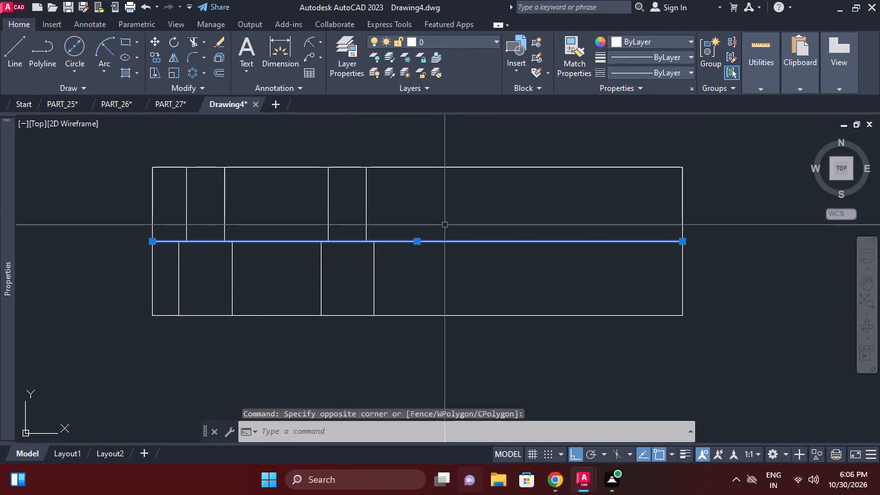
right_click(445, 225)
click(481, 212)
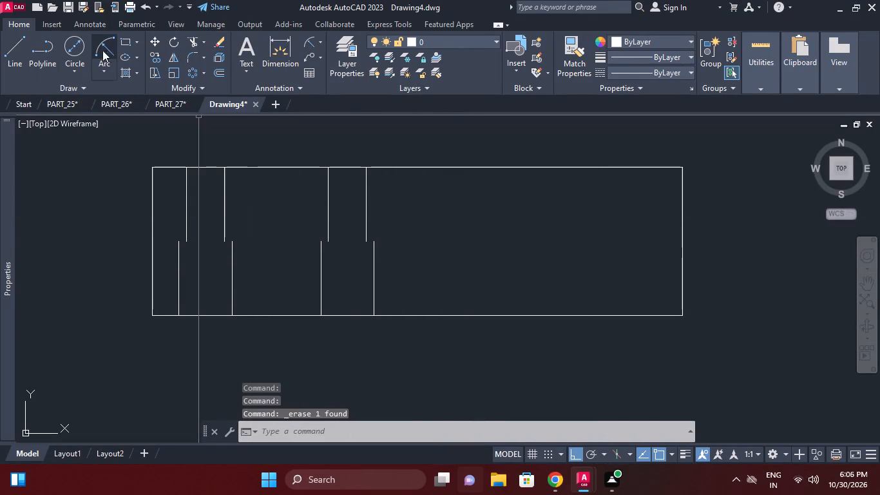
Draw a horizontal line joining the upper ends of the wide lower edges for each of the two stepped holes.
click(23, 41)
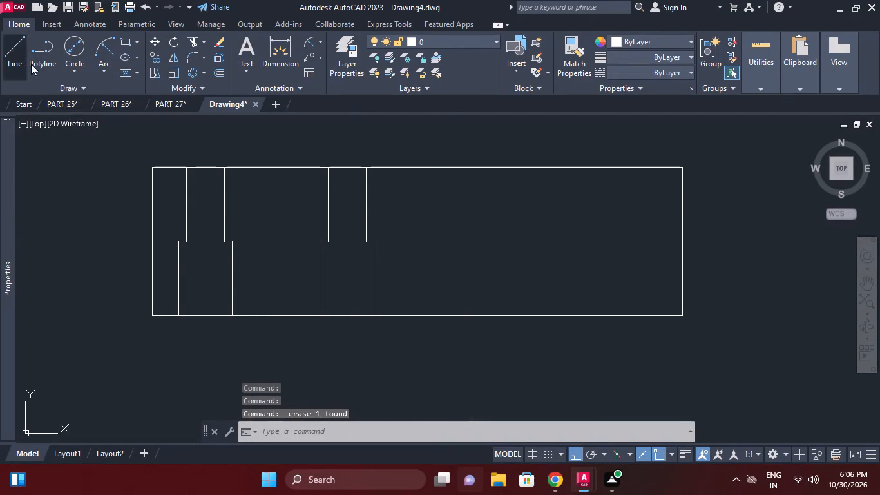
scroll(169, 237, up, 1)
click(181, 244)
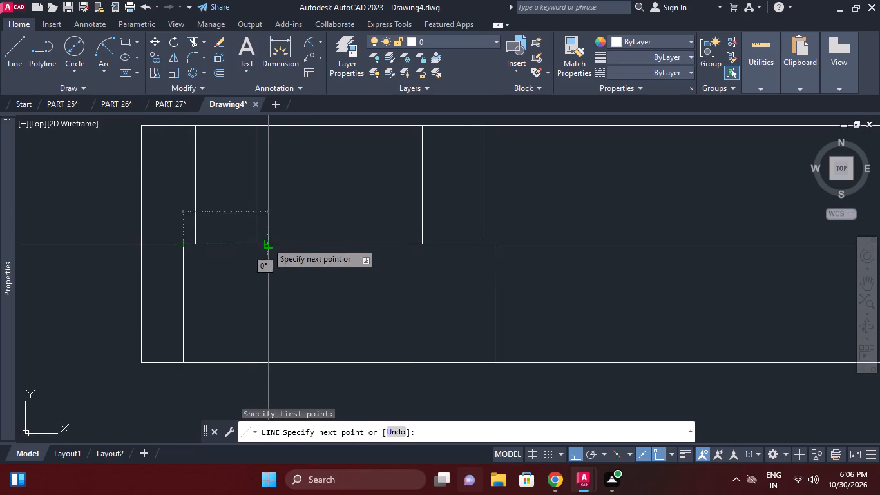
click(267, 242)
right_drag(294, 217, 283, 217)
click(317, 229)
right_drag(316, 220, 309, 220)
click(348, 215)
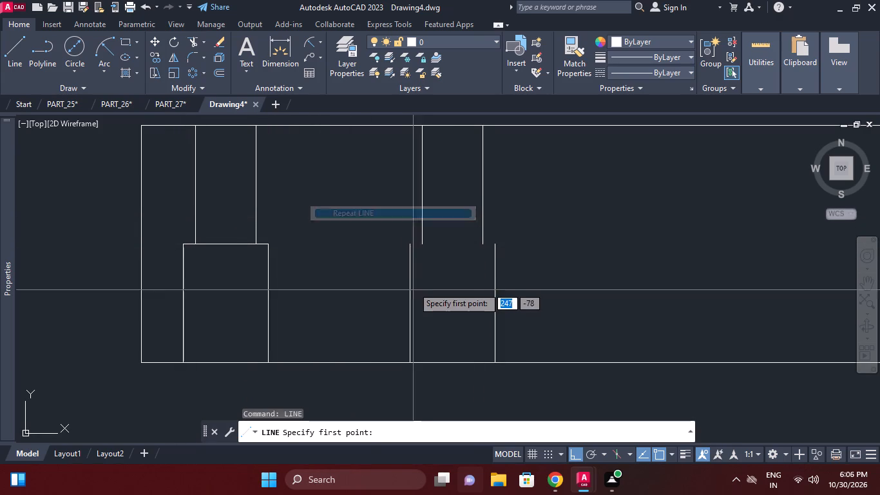
click(407, 247)
click(492, 247)
right_click(504, 237)
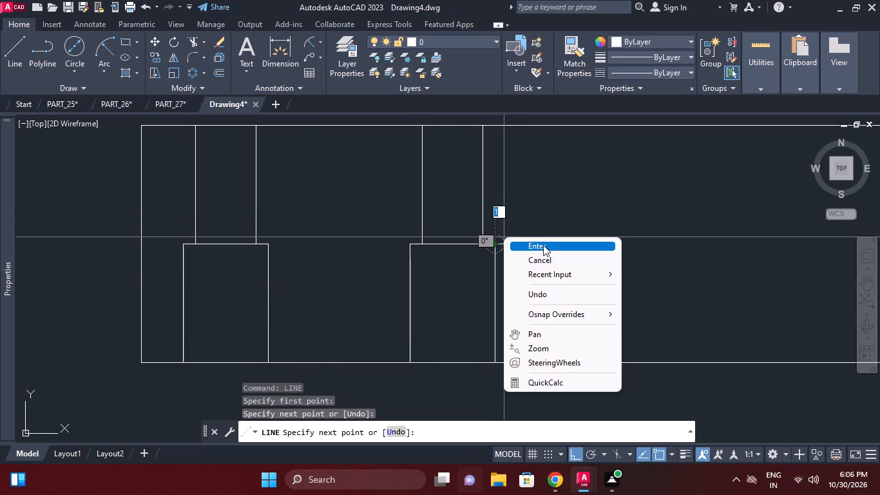
click(540, 251)
Offset the top edge of the lower view's rectangle by 10 mm, downward into the rectangle.
middle_drag(724, 251, 603, 264)
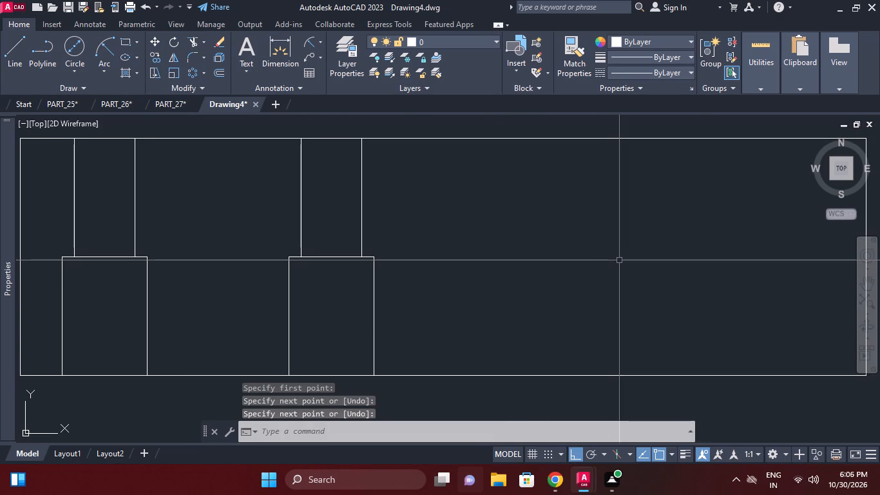
scroll(658, 289, down, 1)
middle_click(656, 292)
scroll(663, 264, down, 1)
middle_drag(656, 269, 607, 285)
middle_drag(655, 275, 646, 285)
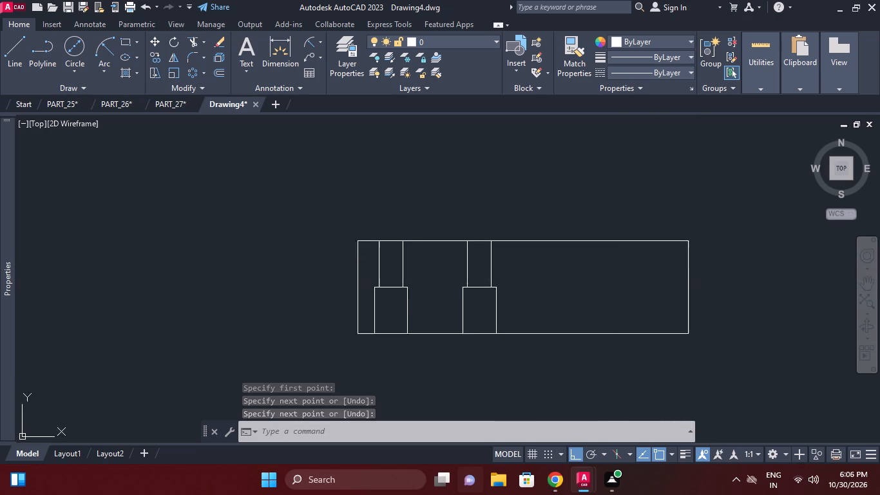
middle_drag(646, 285, 622, 302)
scroll(623, 306, down, 1)
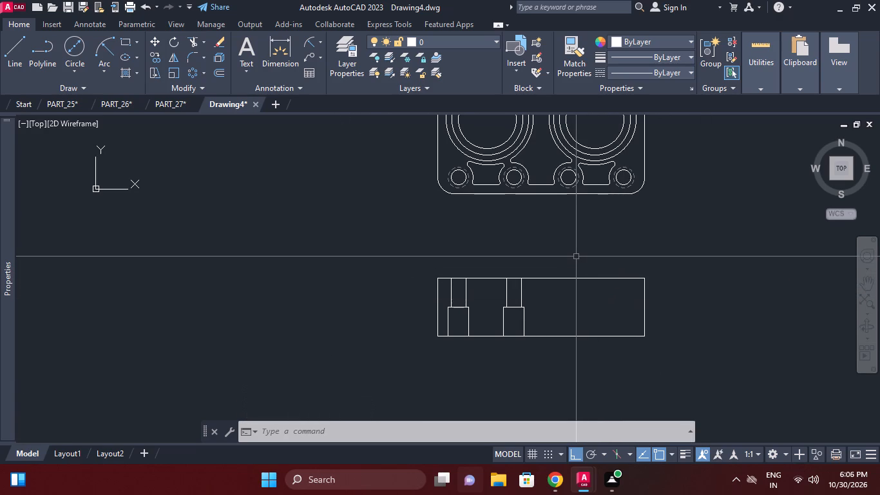
text(o 10)
key(Return)
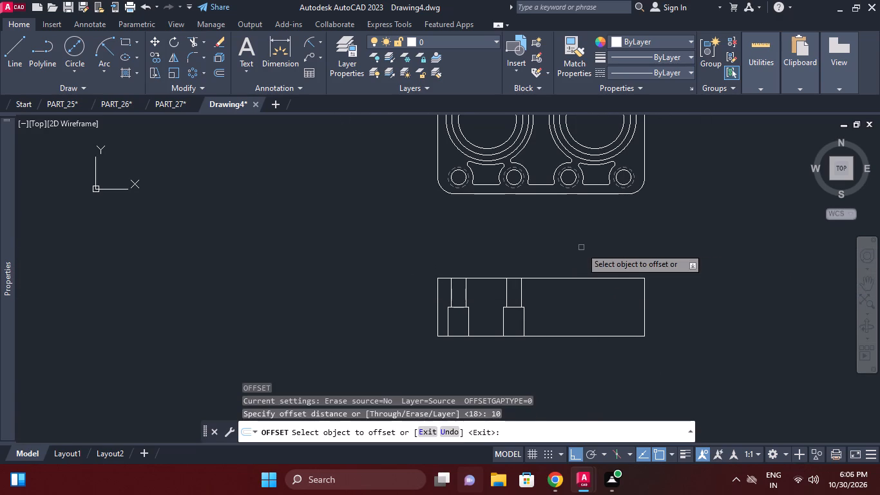
click(599, 275)
click(598, 278)
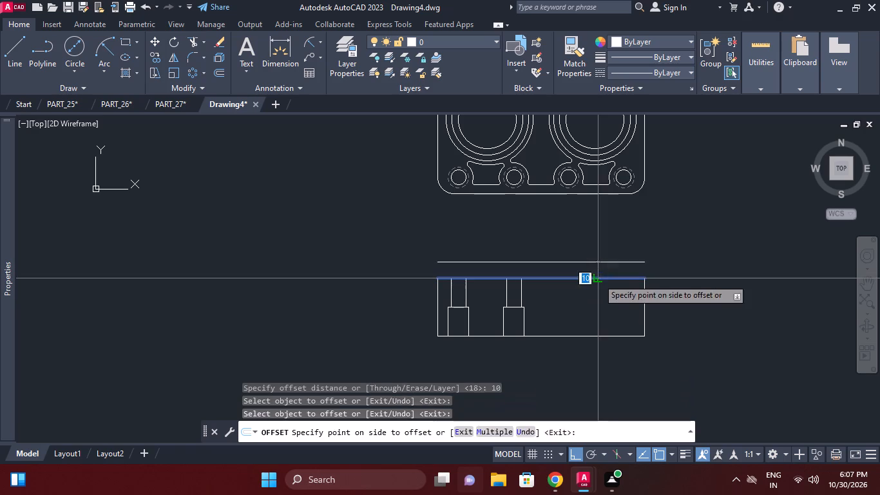
click(598, 293)
right_click(600, 271)
click(631, 271)
click(631, 274)
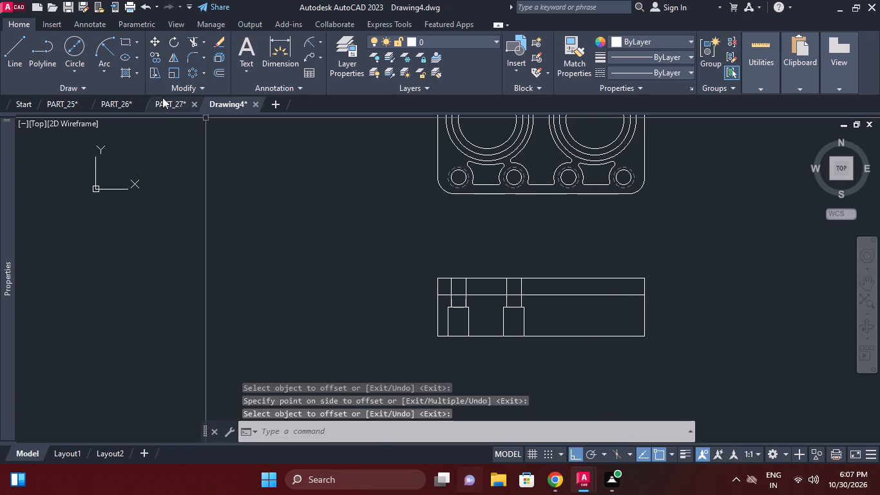
Draw vertical construction lines through the outer sides of both lower corner arcs of the plate's bottom-left pocket.
click(73, 82)
click(37, 107)
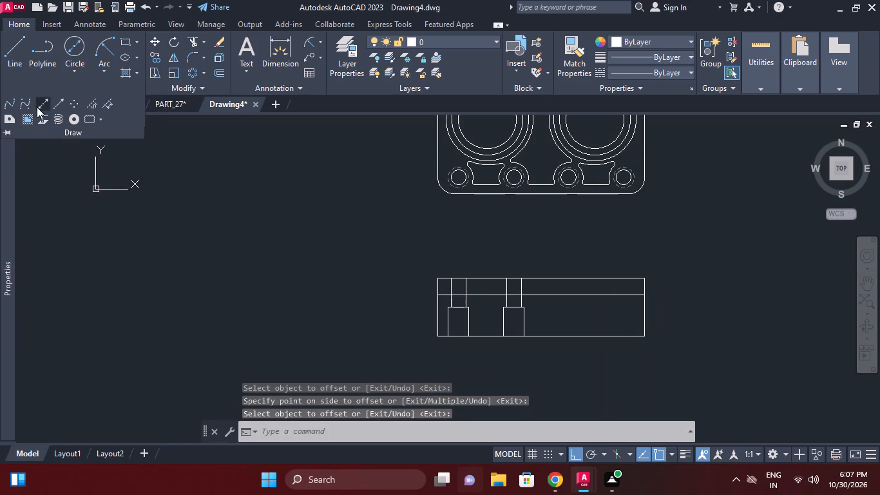
click(397, 431)
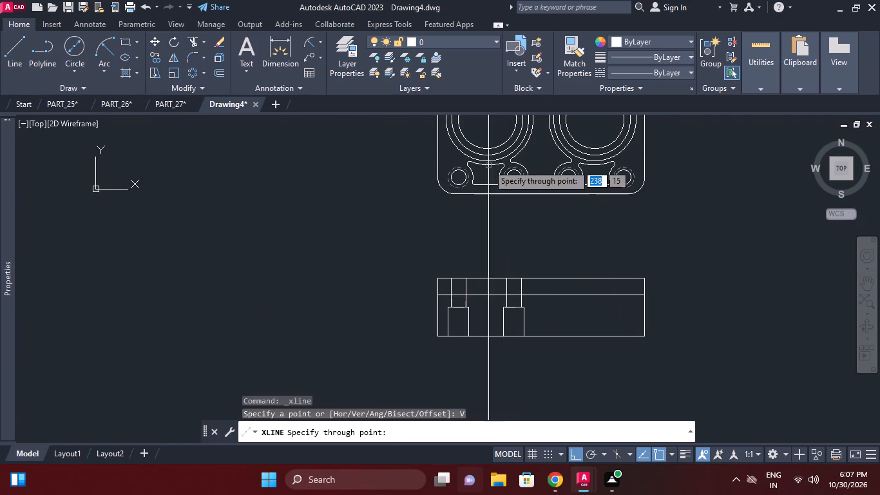
scroll(486, 163, up, 2)
scroll(452, 224, up, 3)
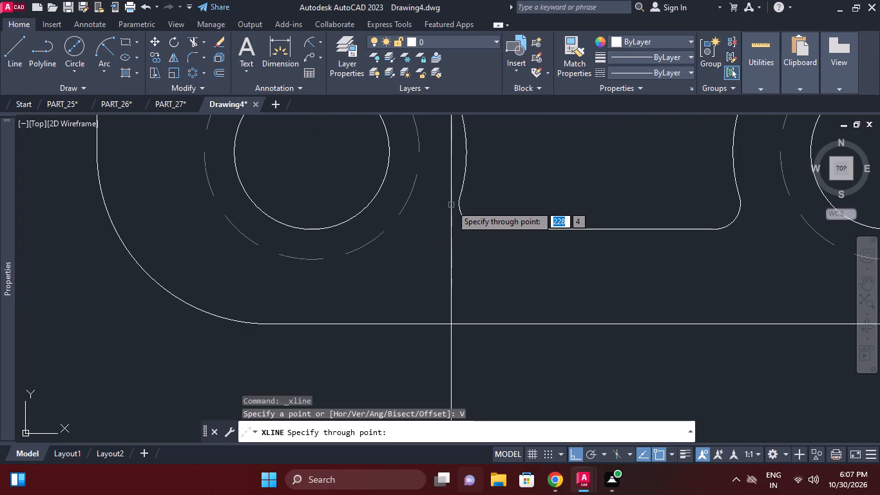
click(457, 208)
middle_drag(451, 280, 318, 277)
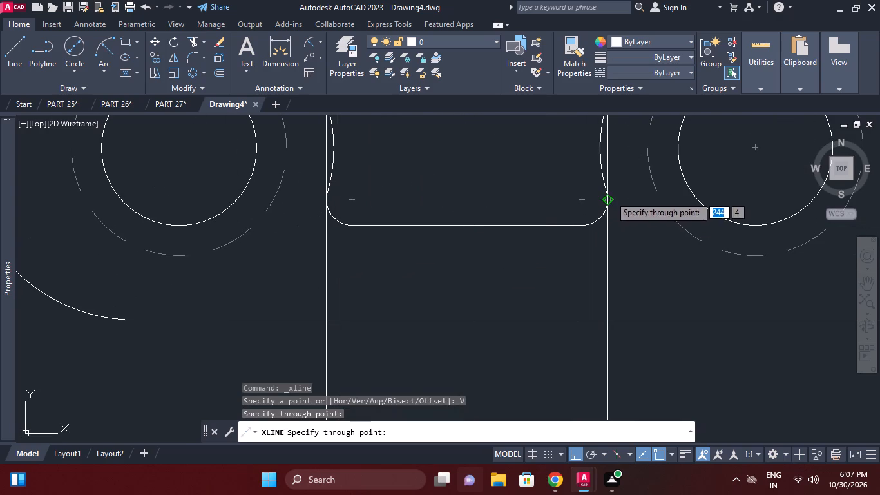
click(605, 198)
Add vertical construction lines through the outer sides of both lower corner arcs of the bottom middle pocket.
scroll(622, 249, down, 3)
middle_drag(571, 237, 450, 192)
scroll(394, 216, down, 2)
middle_drag(392, 215, 367, 129)
scroll(408, 200, up, 1)
middle_drag(489, 217, 475, 253)
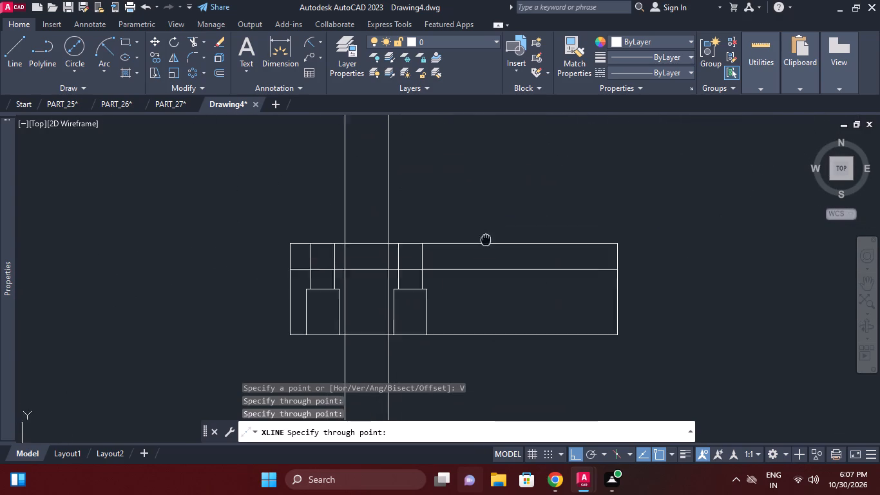
middle_drag(475, 253, 432, 296)
middle_drag(475, 226, 463, 265)
scroll(421, 184, up, 3)
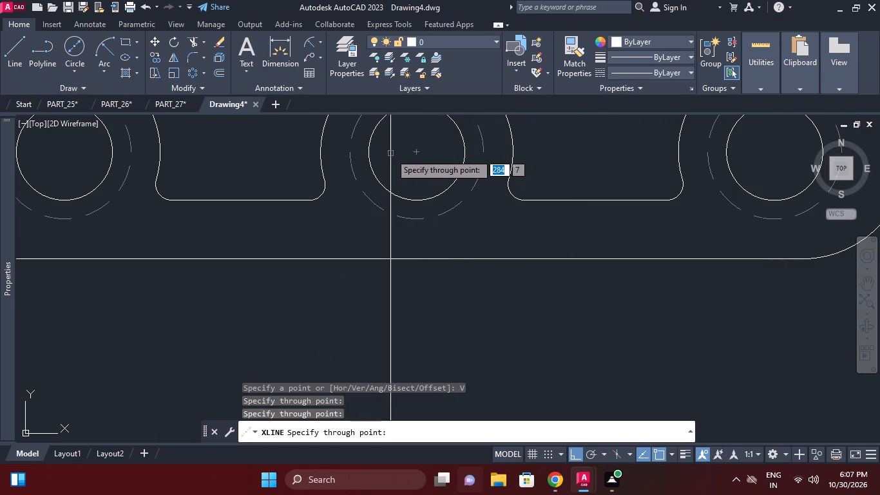
scroll(439, 216, down, 2)
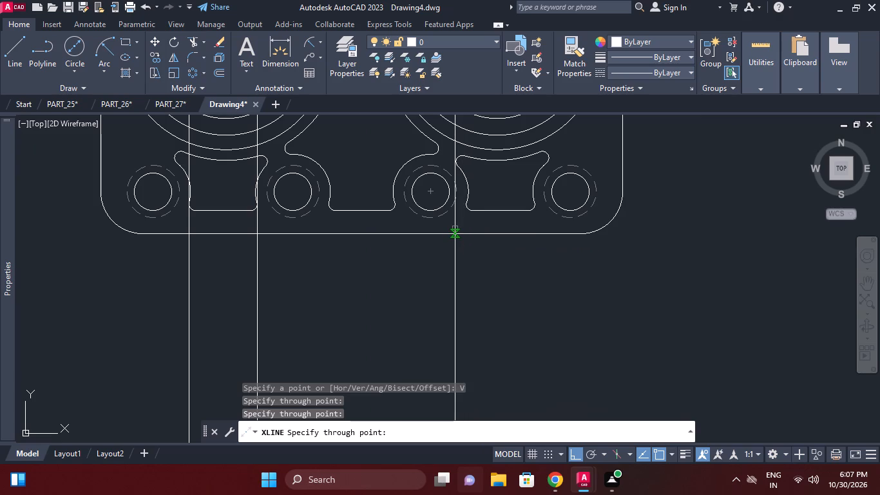
scroll(327, 202, up, 2)
click(327, 208)
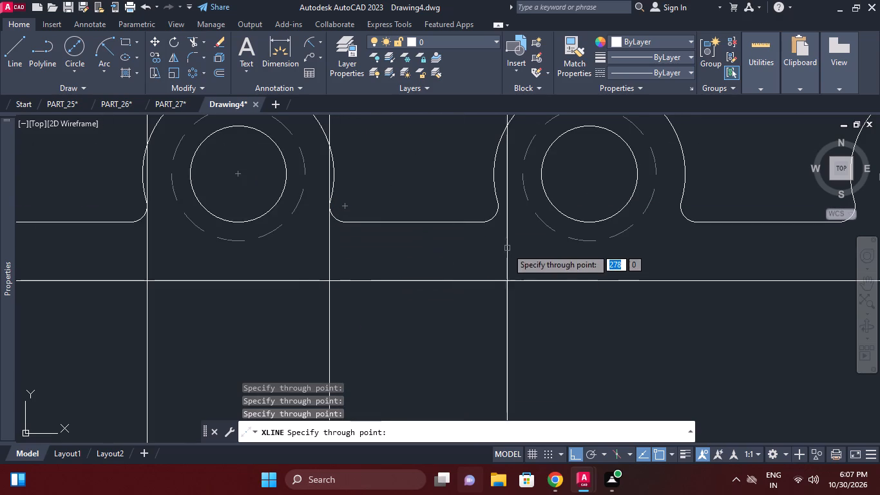
click(500, 203)
Add vertical construction lines through the outer sides of both lower corner arcs of the plate's bottom-right pocket.
scroll(549, 256, down, 2)
middle_drag(533, 253, 476, 244)
middle_drag(574, 259, 490, 259)
scroll(546, 259, down, 1)
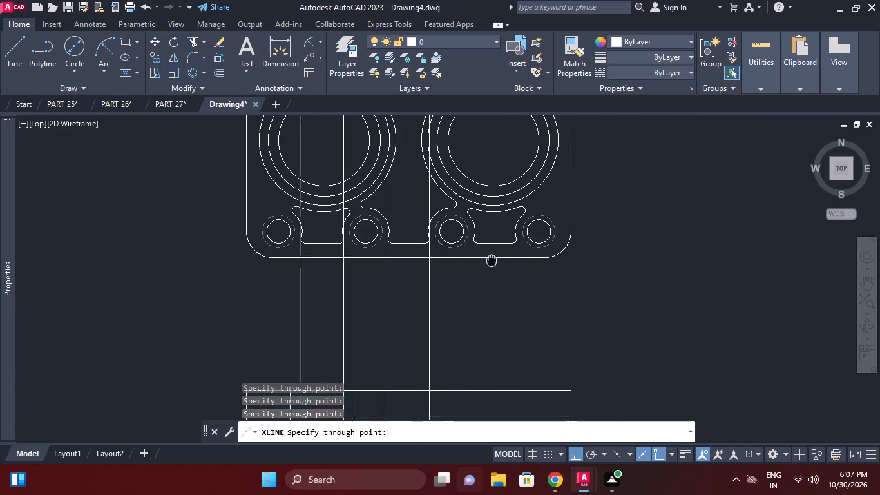
middle_drag(490, 259, 485, 259)
scroll(501, 242, up, 2)
scroll(422, 238, up, 1)
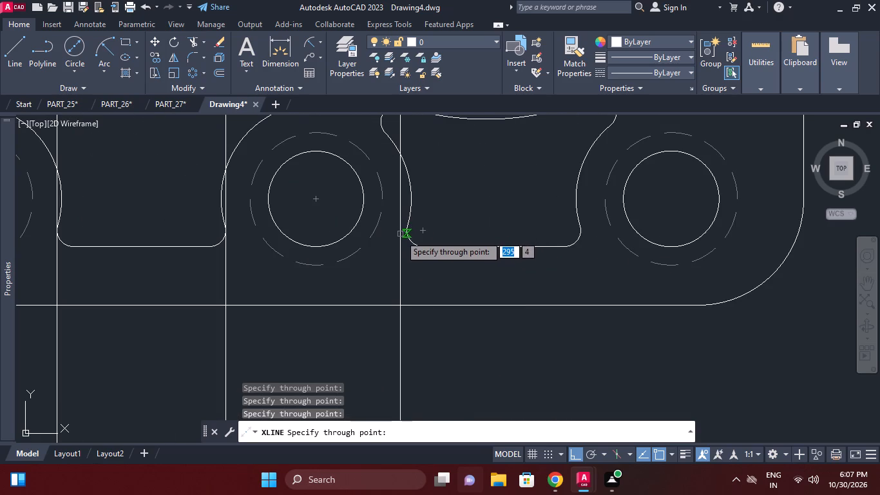
click(408, 233)
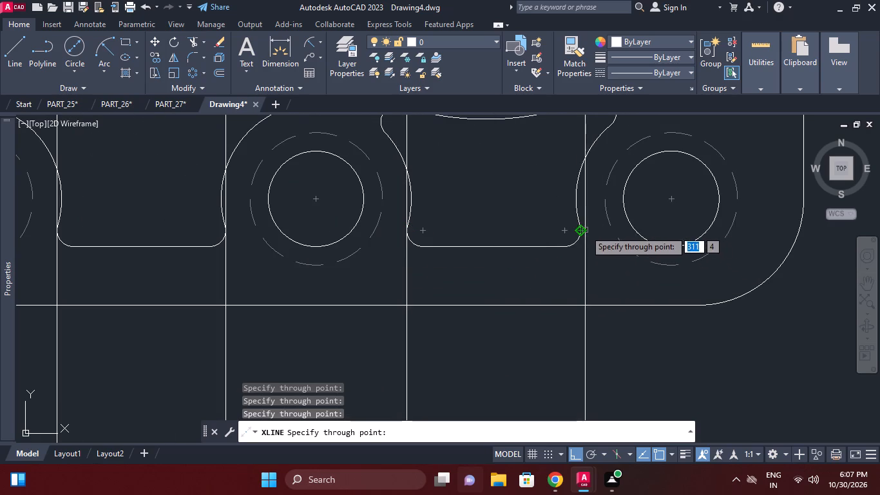
click(584, 229)
middle_drag(628, 267, 605, 207)
scroll(616, 247, down, 2)
middle_drag(615, 249, 595, 175)
scroll(606, 227, down, 1)
right_click(645, 225)
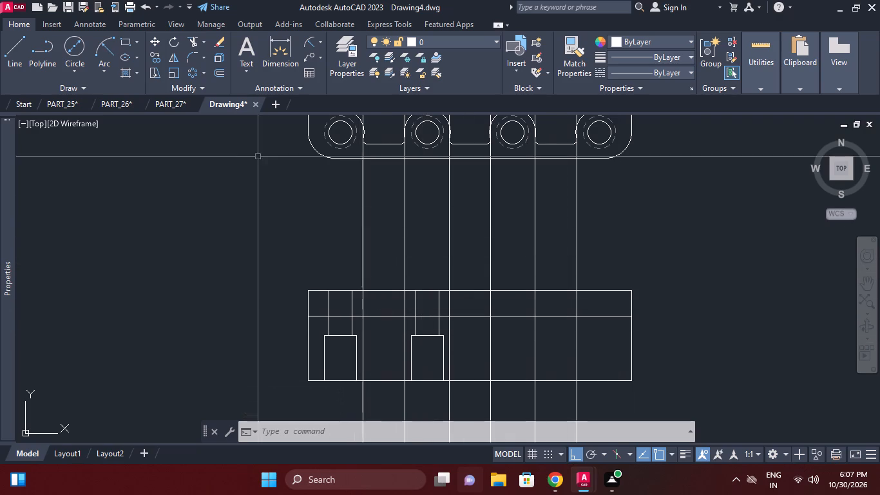
Trim the first two construction lines and the offset line so they outline the left pocket's recess between the two stepped holes.
click(197, 41)
right_click(260, 193)
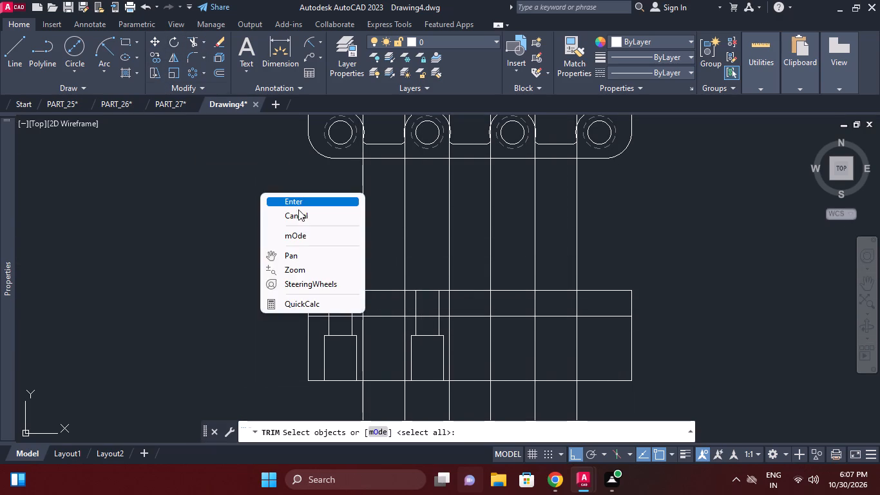
click(298, 201)
middle_drag(384, 282, 370, 214)
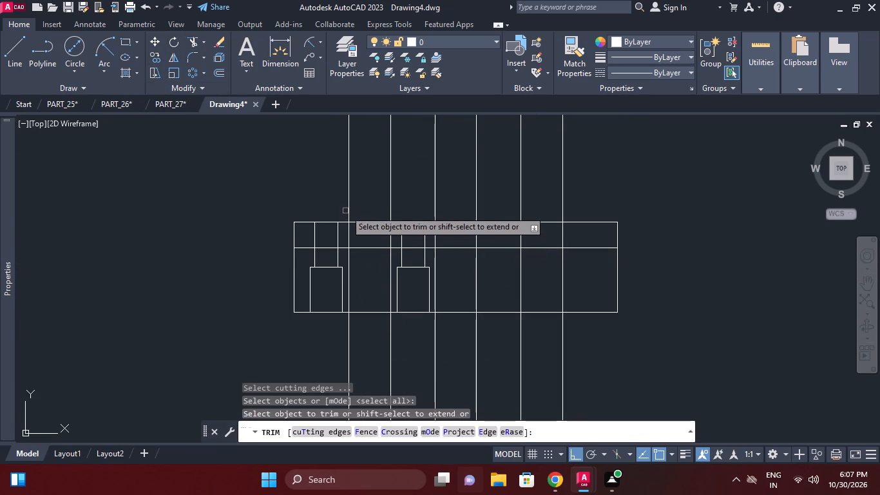
click(336, 200)
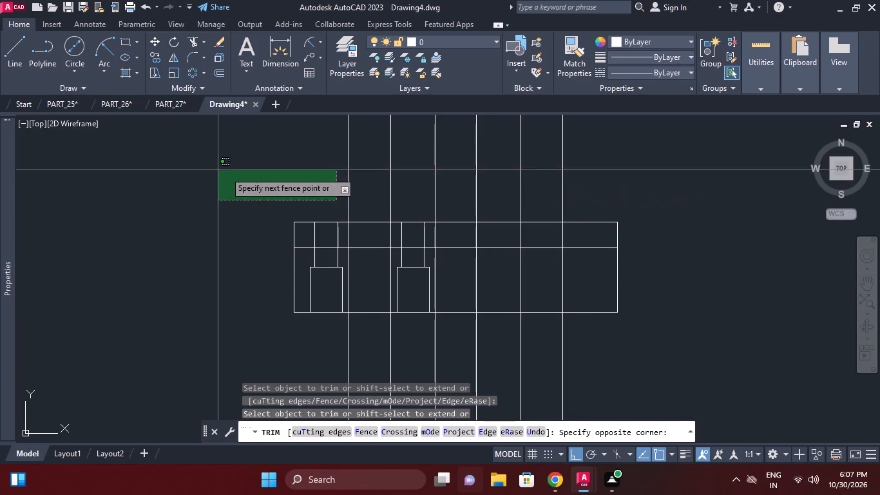
click(399, 184)
scroll(363, 243, up, 1)
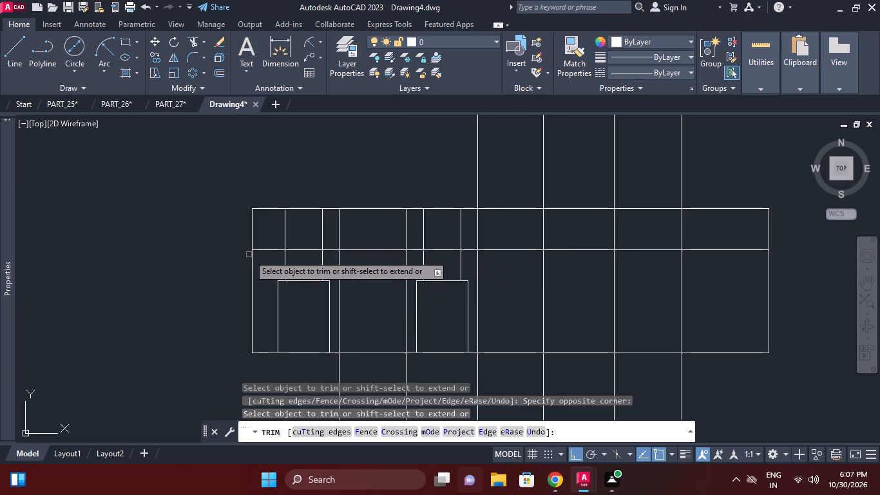
click(261, 247)
drag(273, 249, 271, 255)
click(271, 256)
click(272, 246)
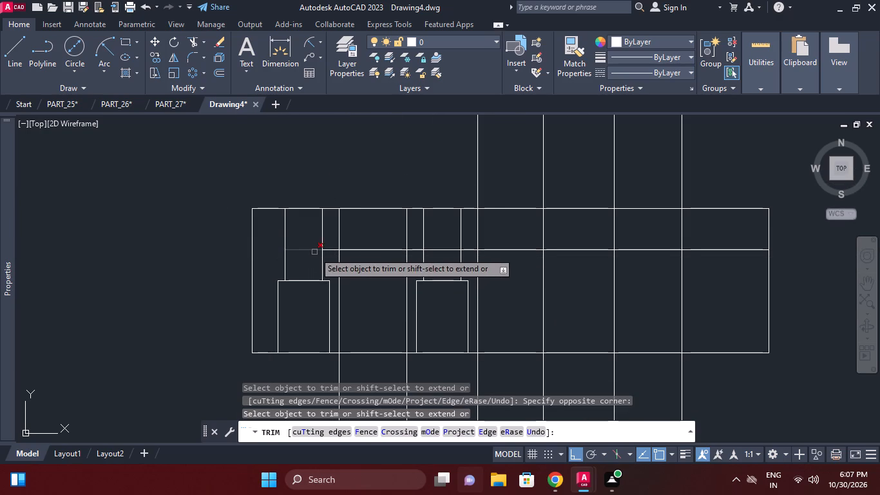
click(314, 252)
click(331, 249)
click(345, 262)
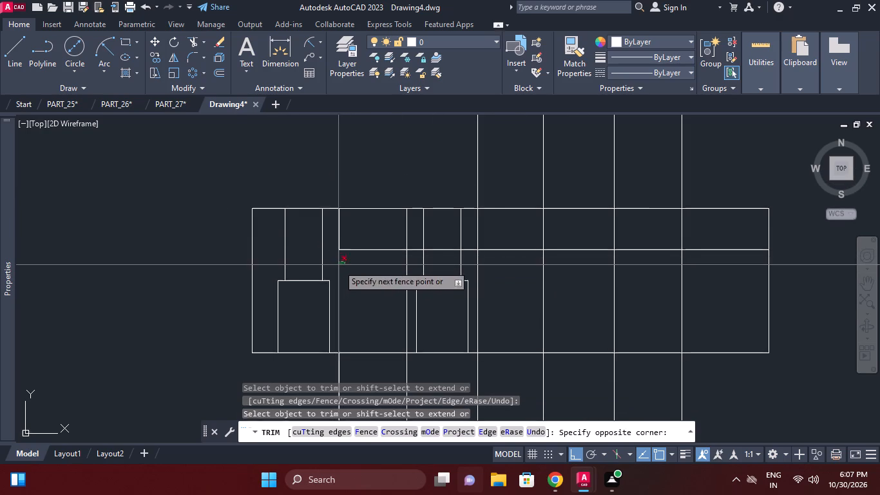
click(338, 265)
click(406, 258)
click(412, 252)
Trim the offset line and the third and fourth construction lines so they outline the middle pocket's recess inside the rectangle.
middle_drag(371, 287, 365, 244)
scroll(366, 271, down, 1)
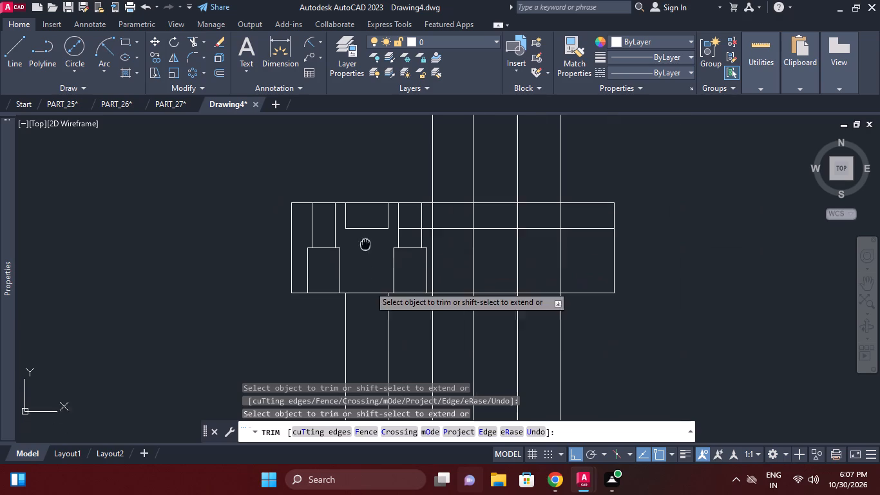
middle_drag(311, 266, 186, 280)
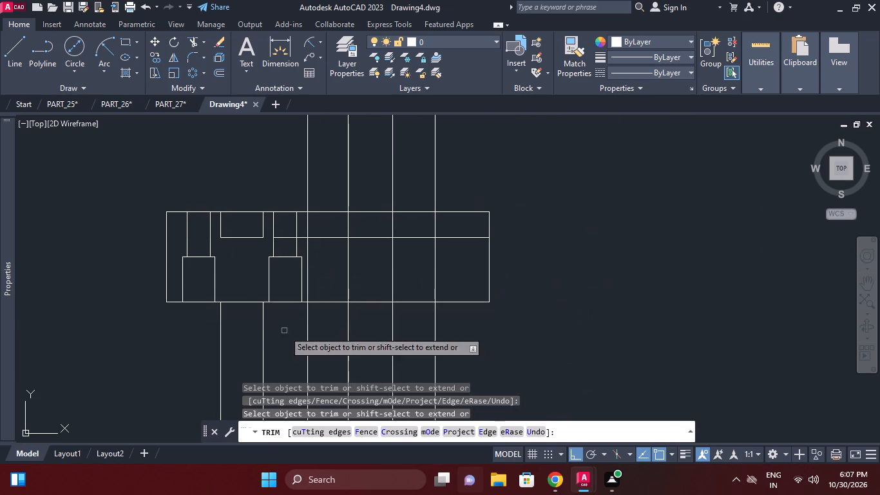
click(291, 237)
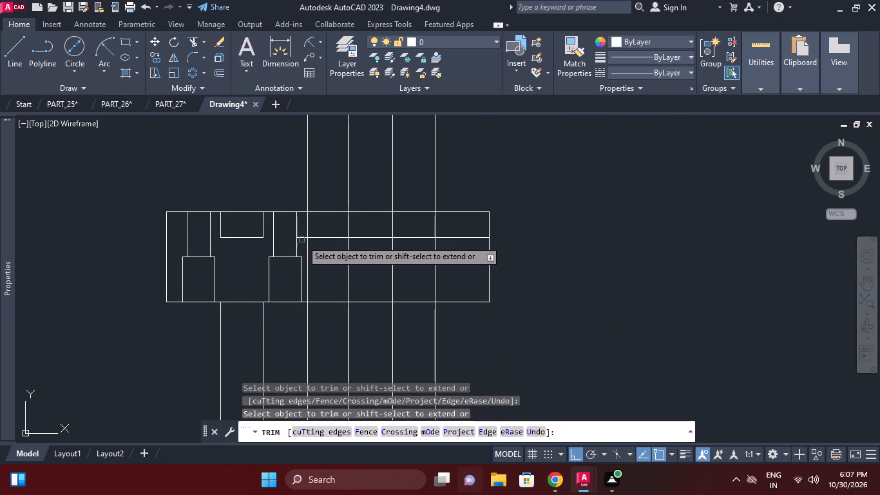
click(302, 240)
click(303, 204)
click(353, 187)
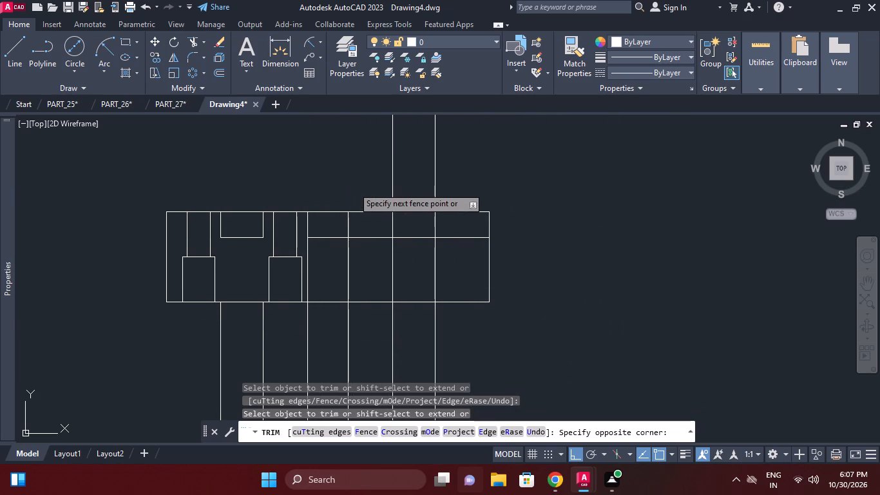
click(362, 237)
click(349, 254)
click(309, 245)
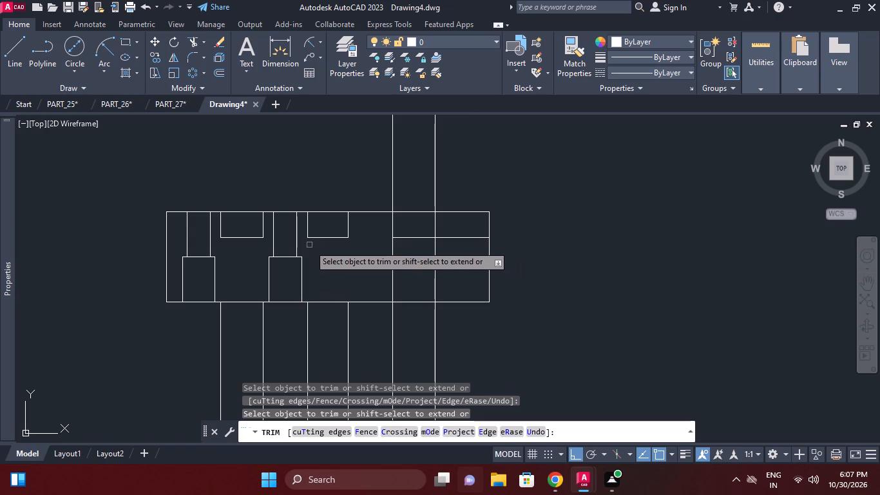
Erase the two construction lines that run through the plate's bottom-right pocket and the projected view.
middle_drag(370, 263, 339, 267)
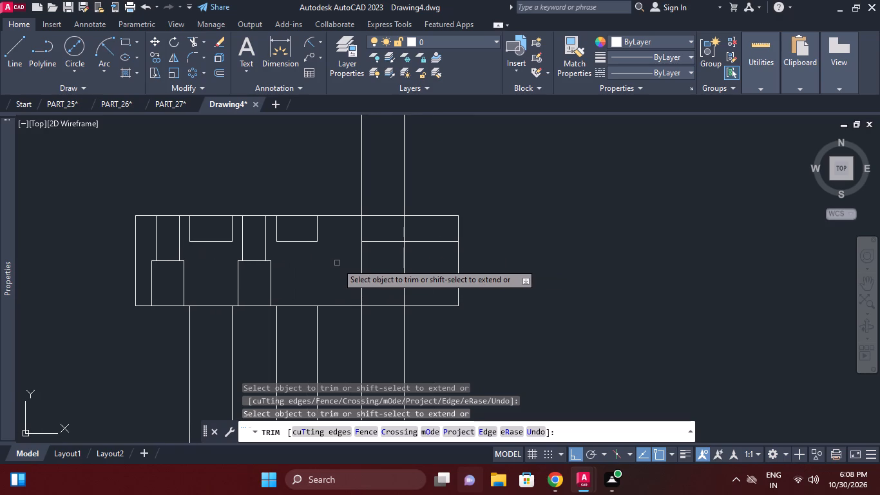
scroll(397, 307, down, 1)
middle_drag(397, 312, 394, 336)
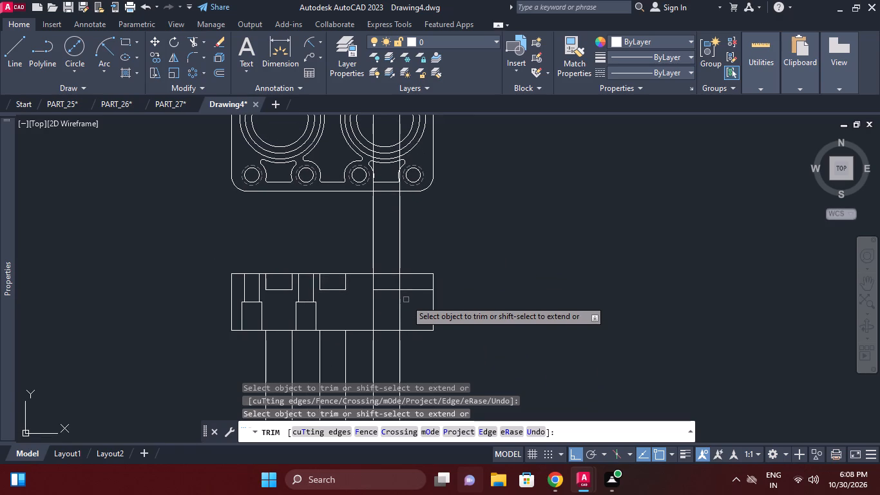
right_click(465, 219)
click(497, 226)
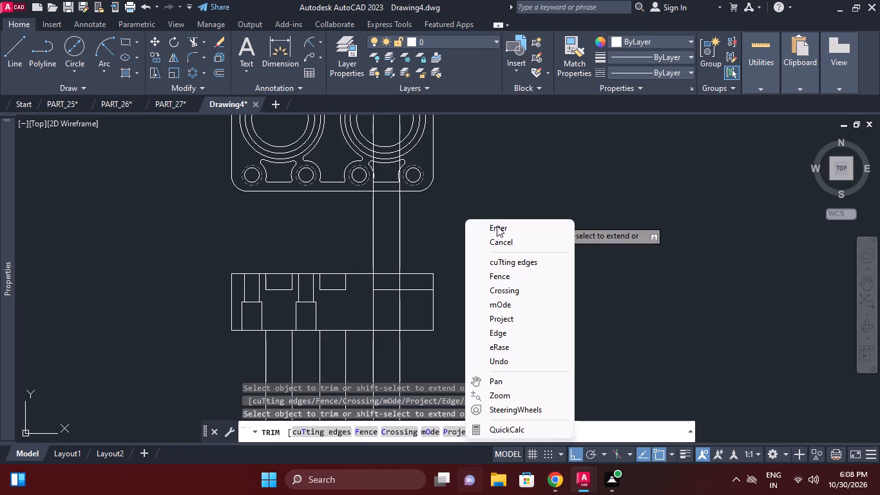
click(387, 247)
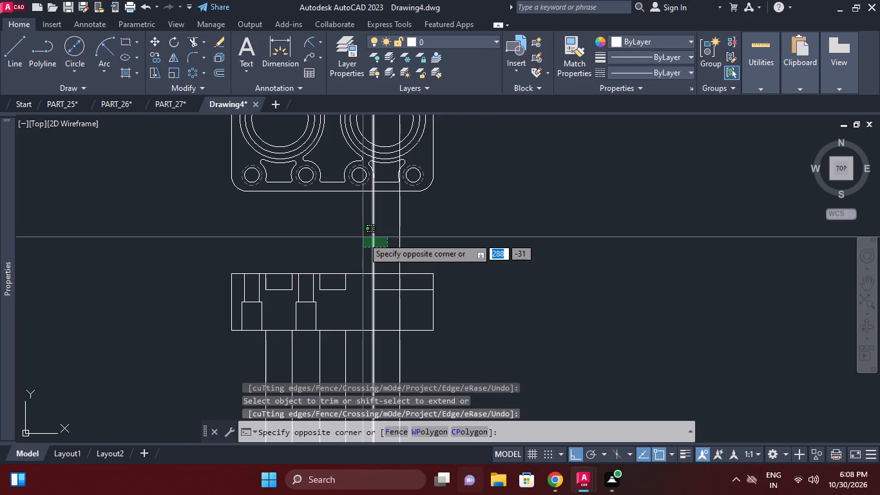
click(363, 237)
click(413, 246)
click(391, 233)
right_click(391, 233)
click(433, 236)
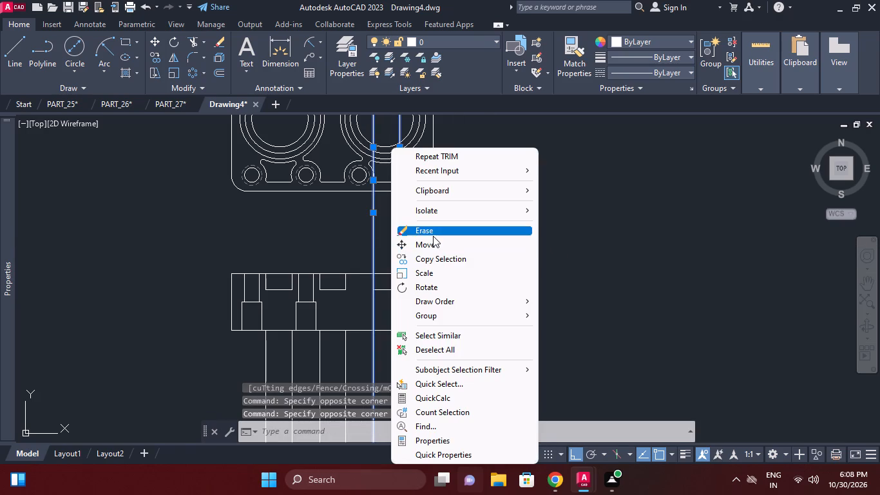
Add vertical construction lines through the leftmost and rightmost points of the innermost circle in the plate's right-hand circle group.
click(59, 90)
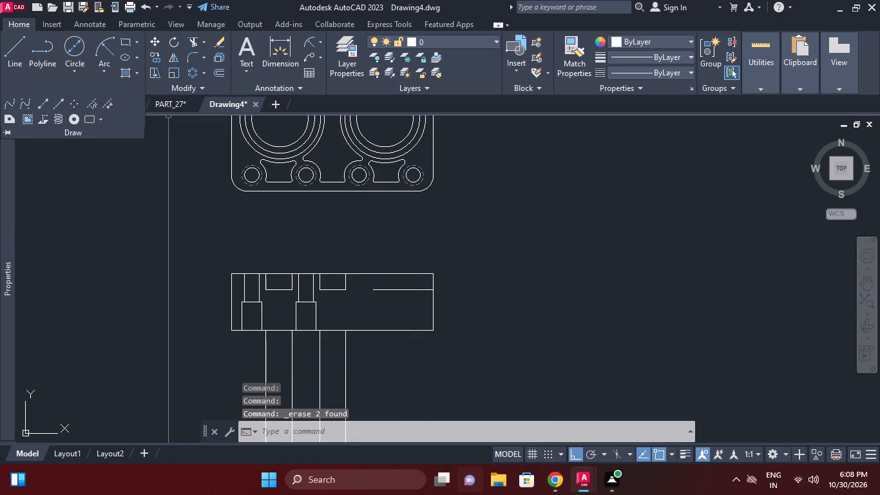
click(65, 90)
click(48, 108)
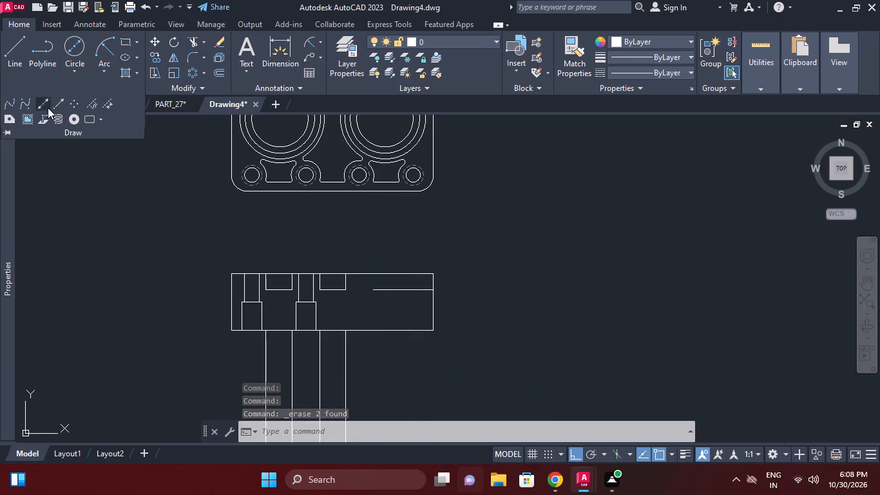
click(403, 433)
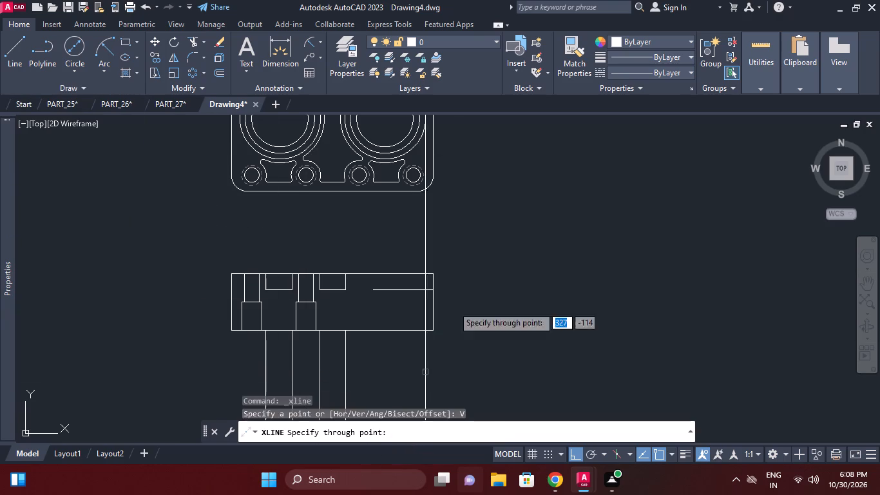
middle_drag(457, 264, 457, 377)
scroll(388, 260, up, 2)
click(303, 184)
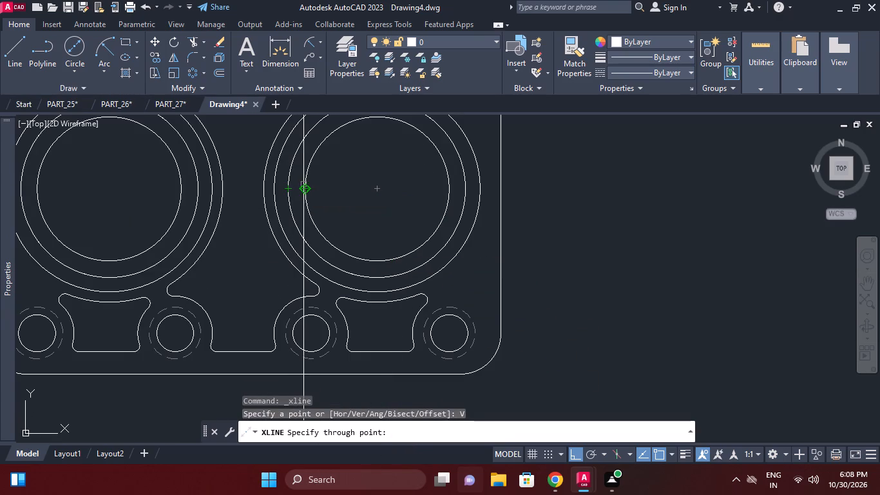
click(448, 184)
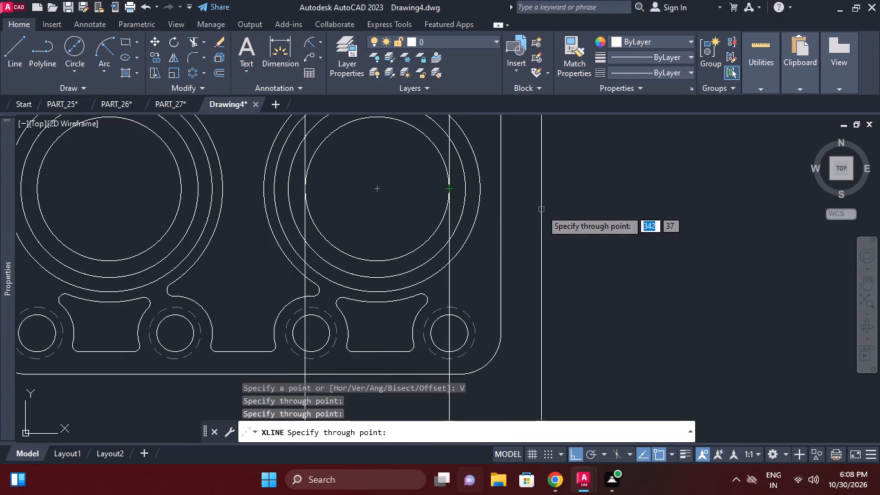
right_click(541, 209)
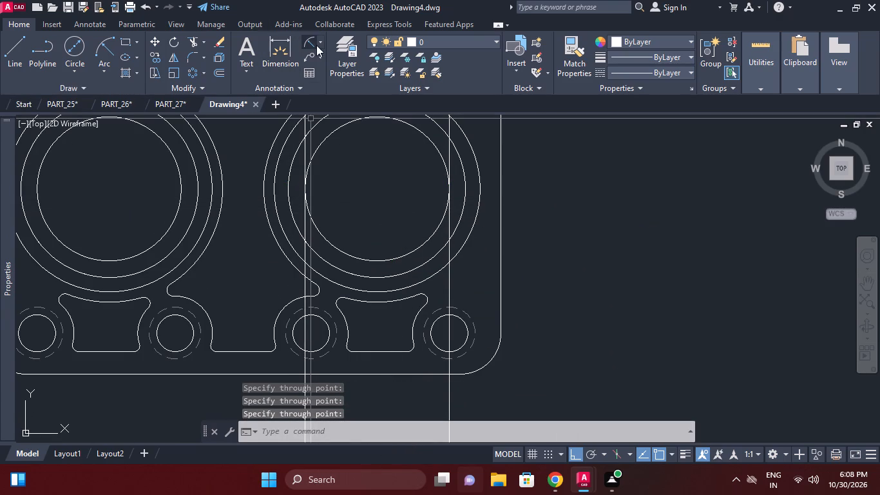
Check the diameter of the right-hand innermost circle.
click(318, 41)
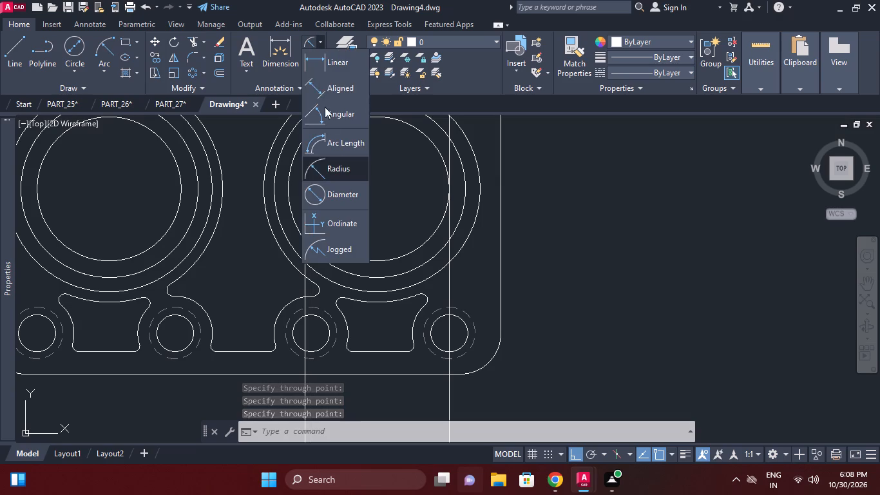
click(336, 193)
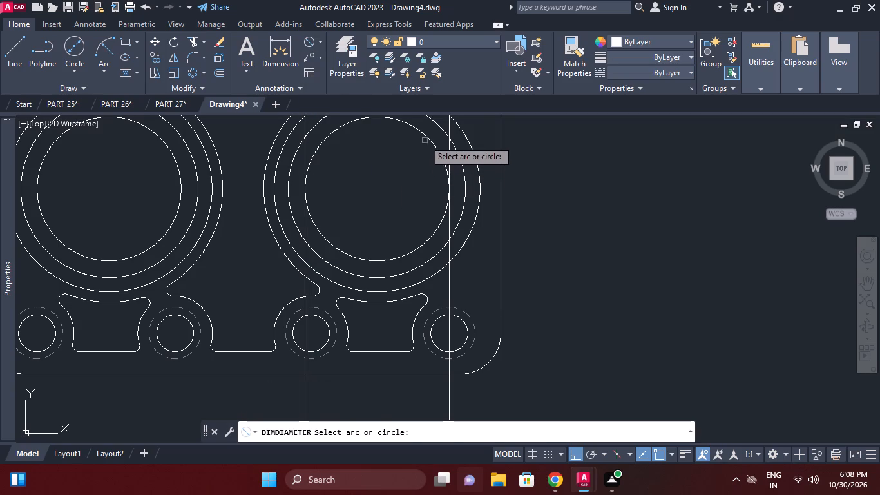
click(425, 139)
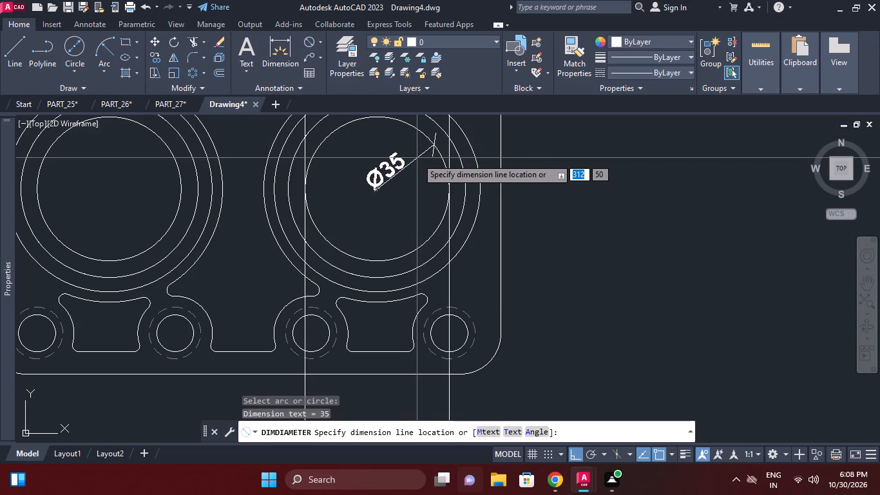
right_click(417, 158)
click(452, 186)
Extend the short pocket-depth line in the projected view to the construction line from the circle's left side.
middle_drag(454, 251, 455, 214)
scroll(453, 246, down, 1)
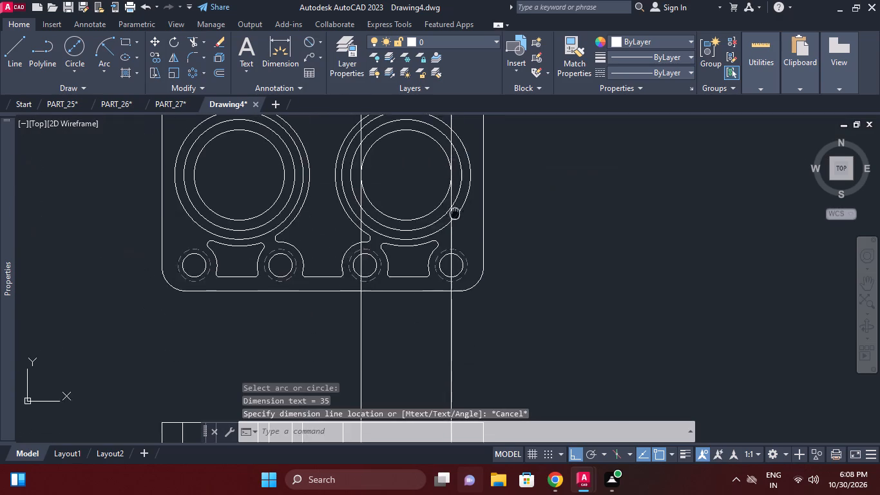
scroll(455, 211, down, 1)
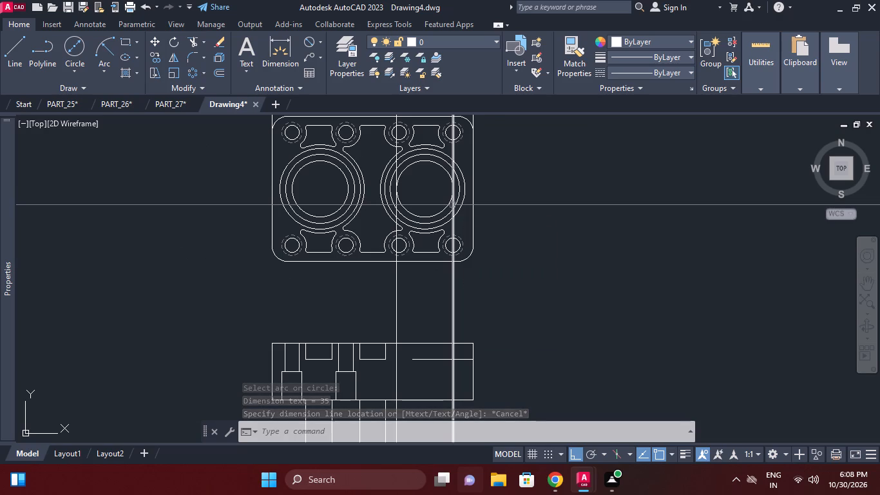
middle_drag(496, 321, 475, 244)
scroll(385, 306, up, 1)
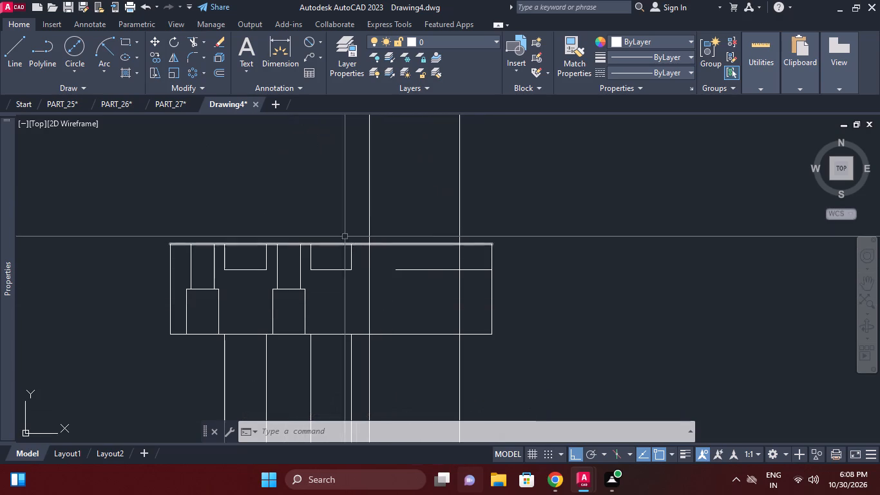
click(202, 39)
click(216, 91)
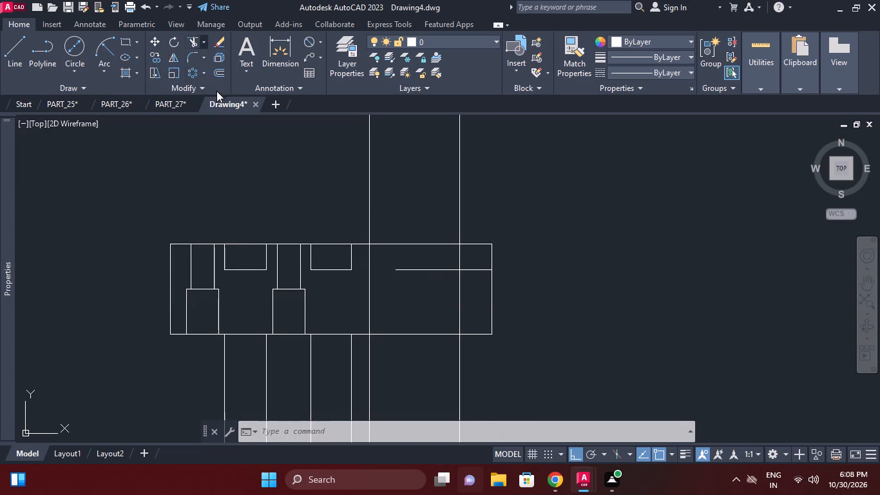
click(384, 301)
click(365, 289)
right_click(381, 289)
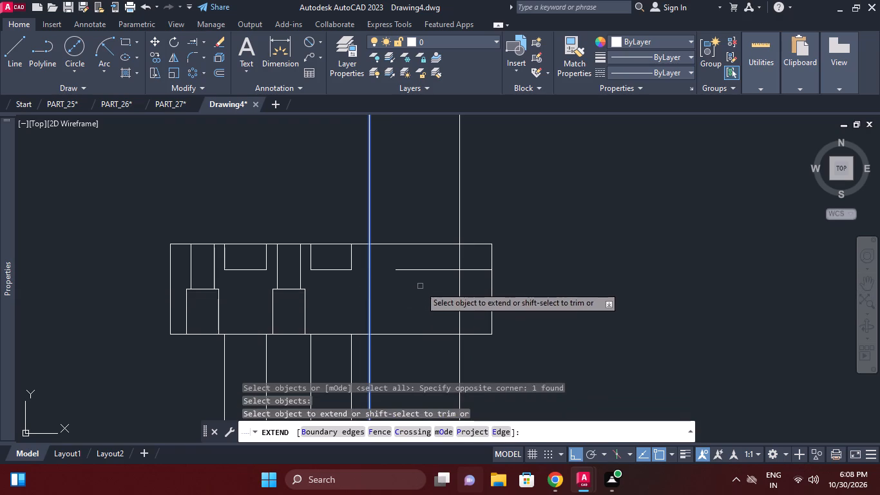
click(420, 279)
click(408, 258)
right_click(417, 311)
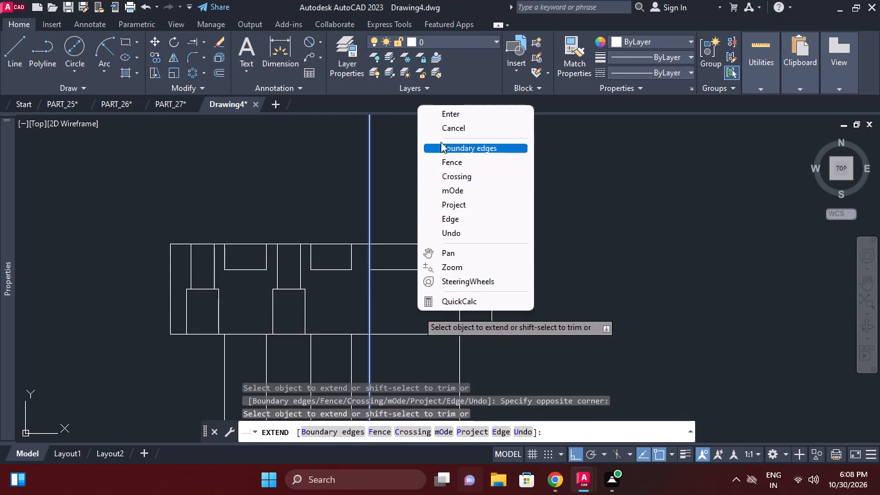
click(445, 134)
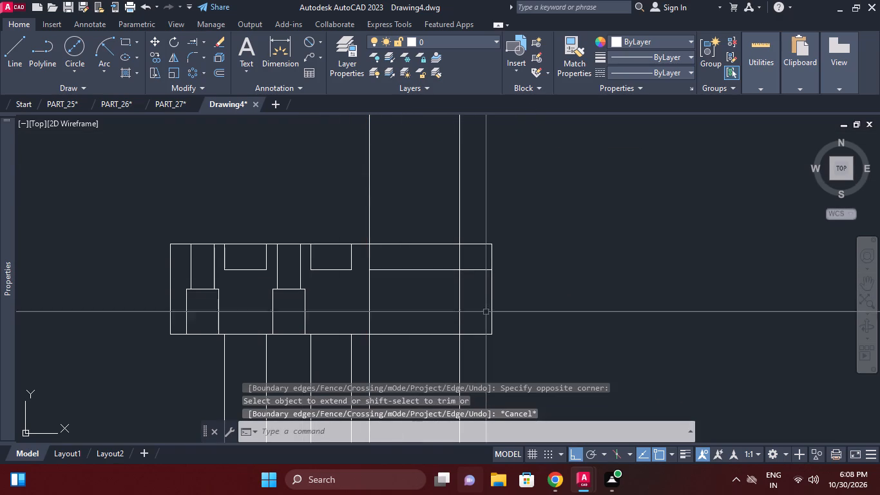
Trim the two circle construction lines and the depth line so they outline the right-hand recess in the projected view's upper edge.
click(206, 41)
click(202, 46)
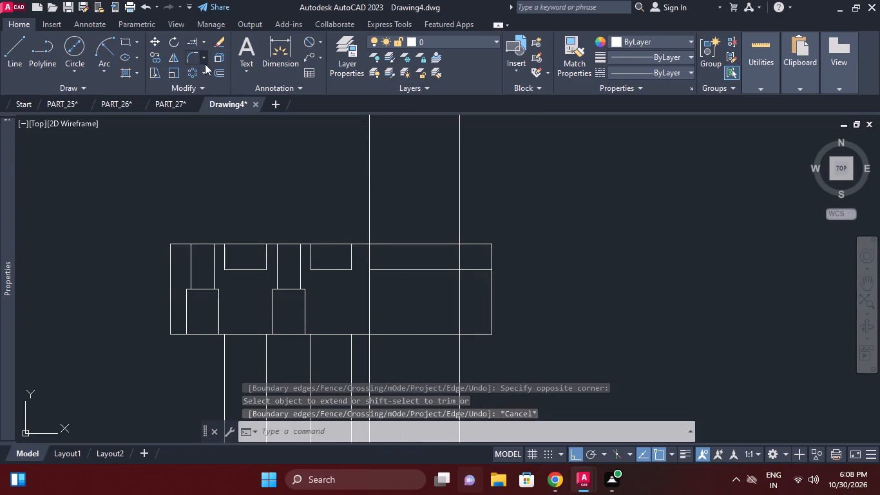
click(206, 41)
click(213, 66)
right_click(325, 208)
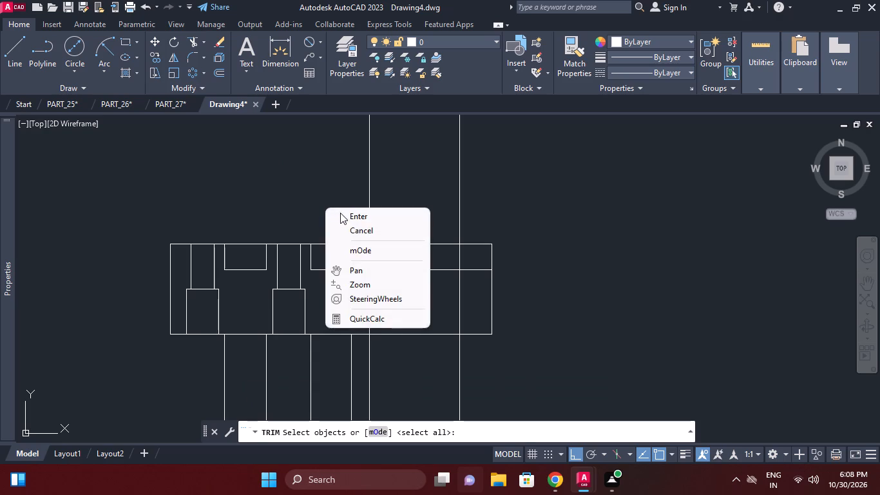
click(340, 213)
click(370, 228)
click(470, 218)
click(445, 211)
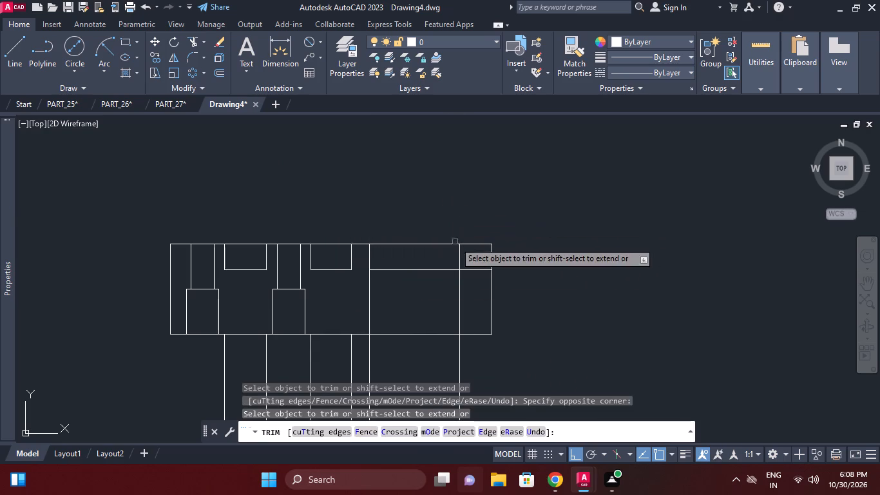
click(478, 269)
click(470, 286)
click(452, 287)
drag(396, 294, 389, 294)
click(359, 291)
middle_drag(401, 296, 400, 293)
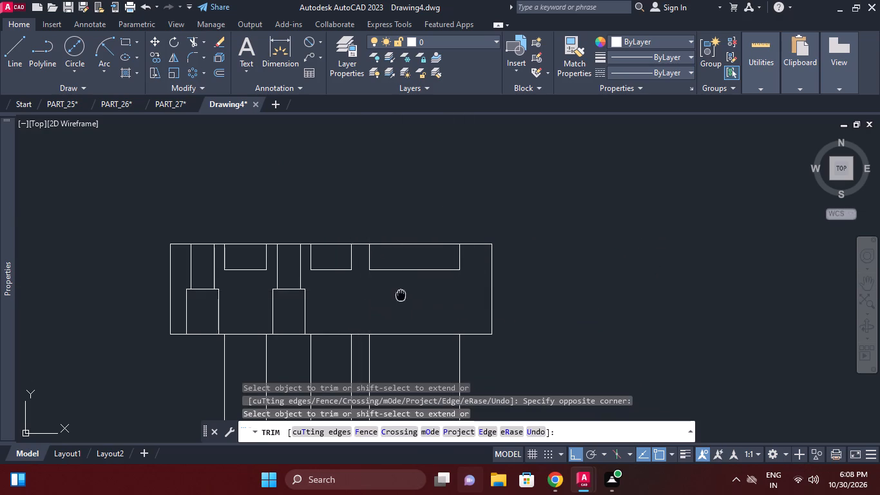
middle_drag(400, 293, 405, 253)
right_click(521, 242)
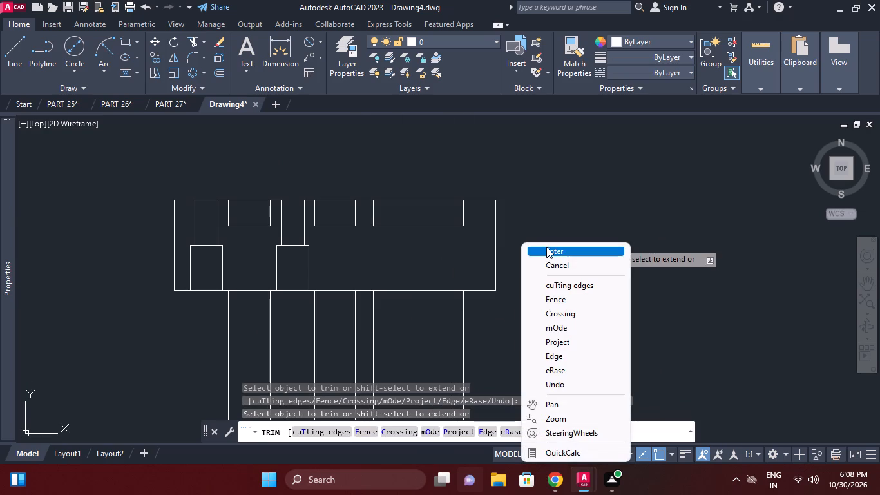
click(546, 247)
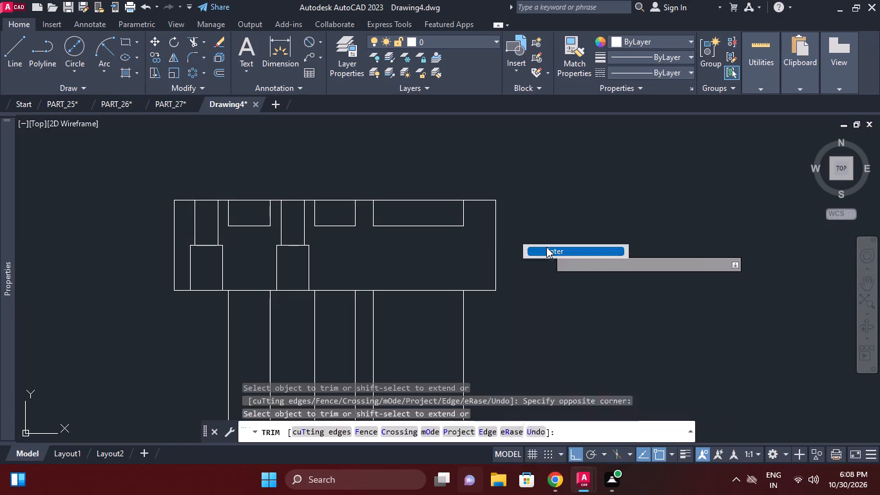
Erase the six leftover construction line pieces hanging below the projected view.
middle_drag(504, 289, 521, 268)
scroll(502, 289, down, 1)
click(519, 302)
click(345, 300)
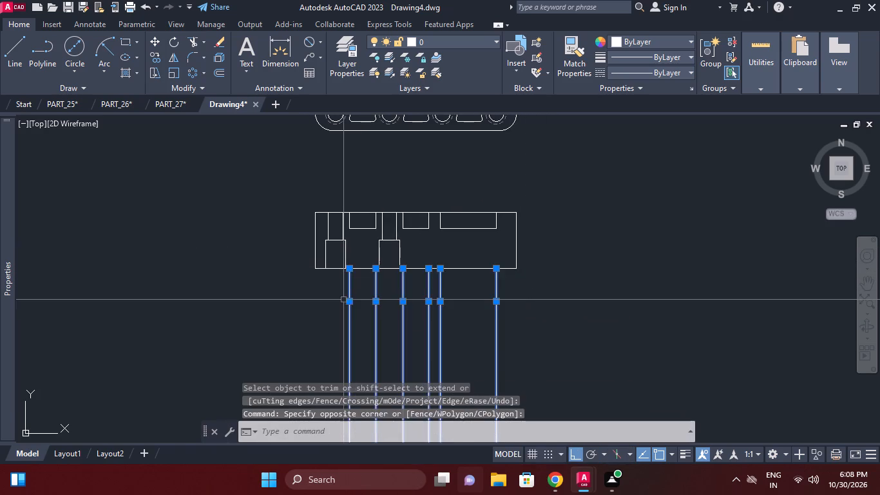
right_click(343, 300)
click(381, 229)
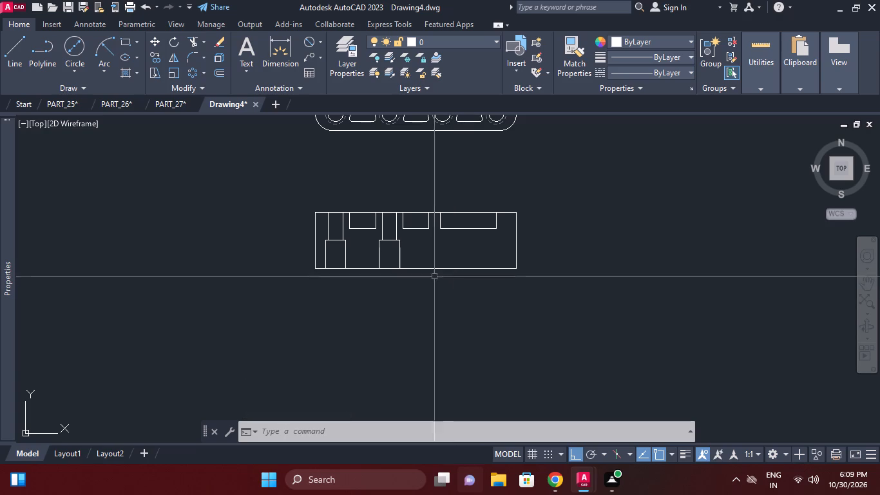
Check the height of the wider lower section of the left stepped hole with a linear dimension.
scroll(388, 260, up, 1)
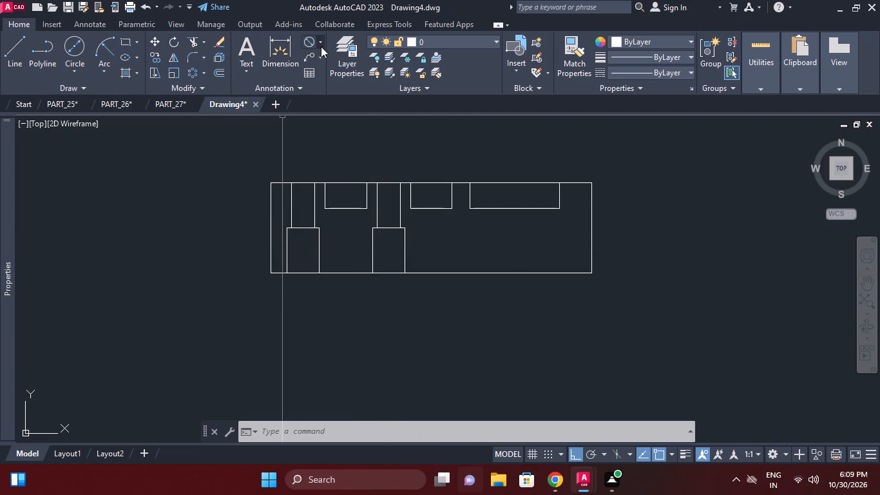
click(321, 46)
click(333, 70)
right_click(286, 255)
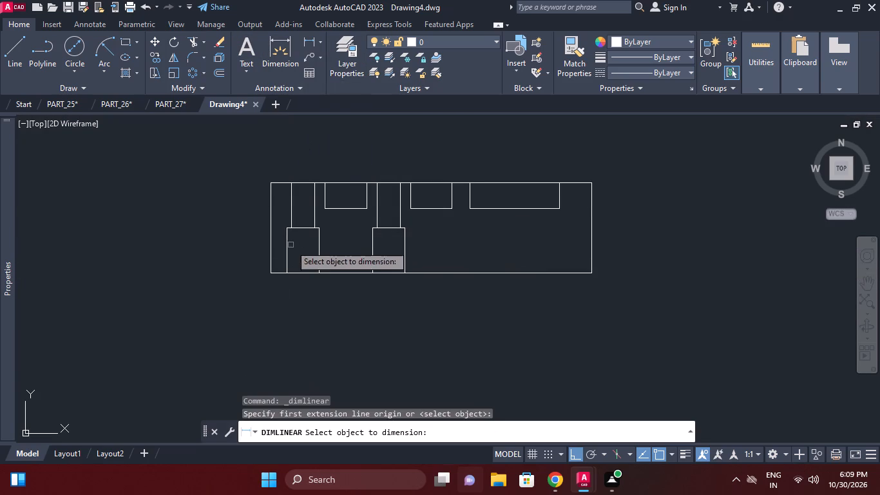
click(289, 244)
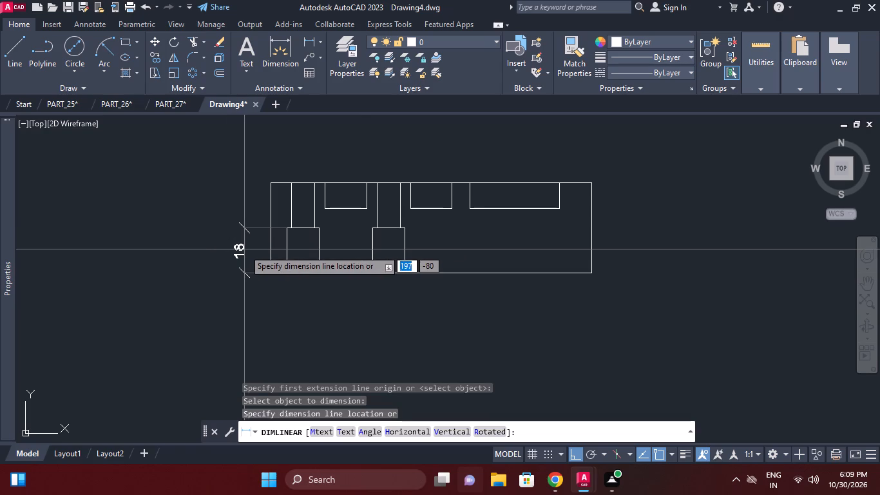
right_click(244, 249)
click(282, 35)
Check the overall height of the projected view along its left edge with a linear dimension.
right_click(214, 210)
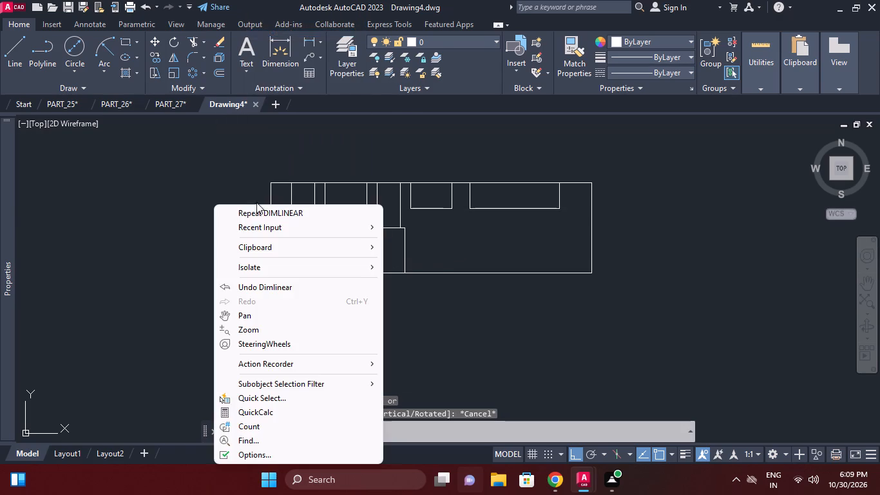
click(256, 209)
right_click(269, 204)
click(271, 204)
right_click(246, 205)
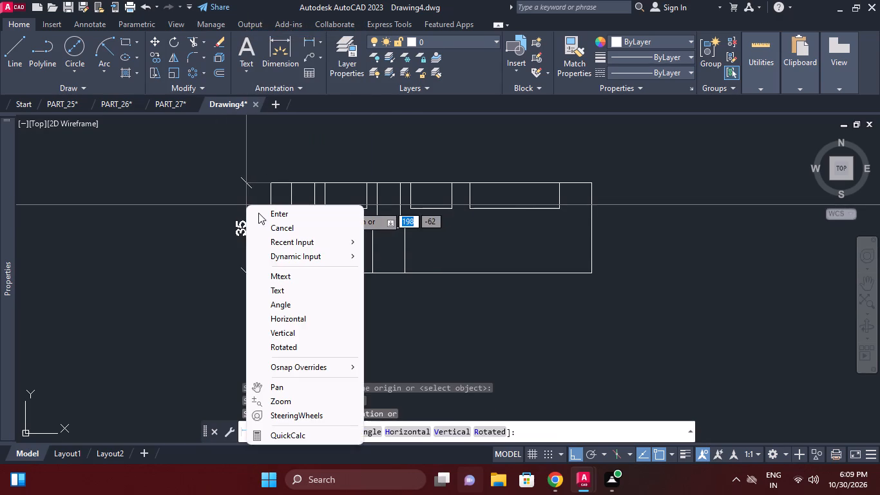
click(260, 215)
middle_drag(323, 269, 238, 274)
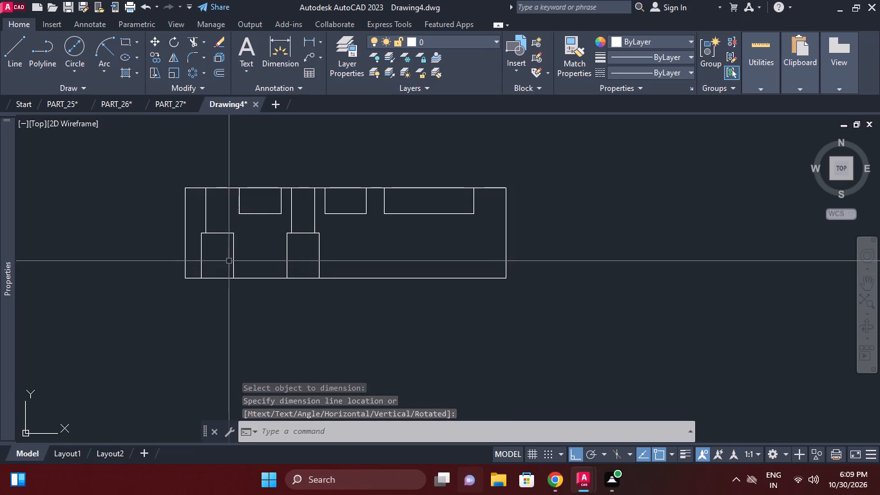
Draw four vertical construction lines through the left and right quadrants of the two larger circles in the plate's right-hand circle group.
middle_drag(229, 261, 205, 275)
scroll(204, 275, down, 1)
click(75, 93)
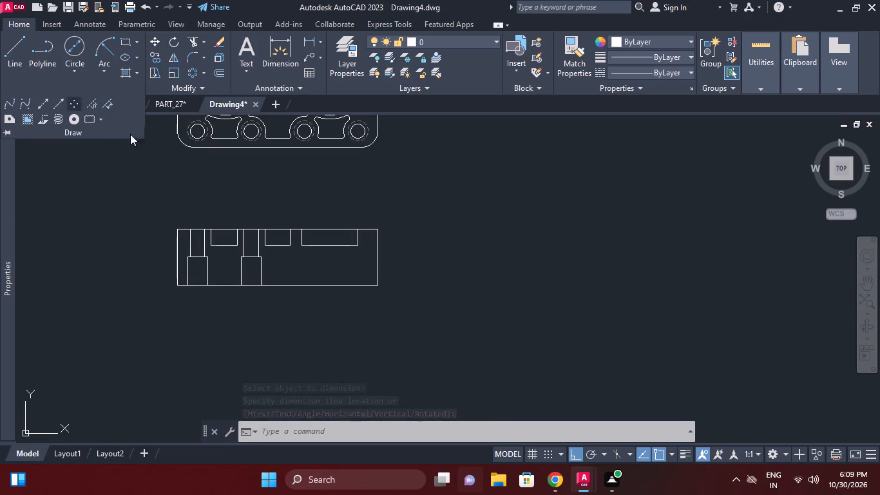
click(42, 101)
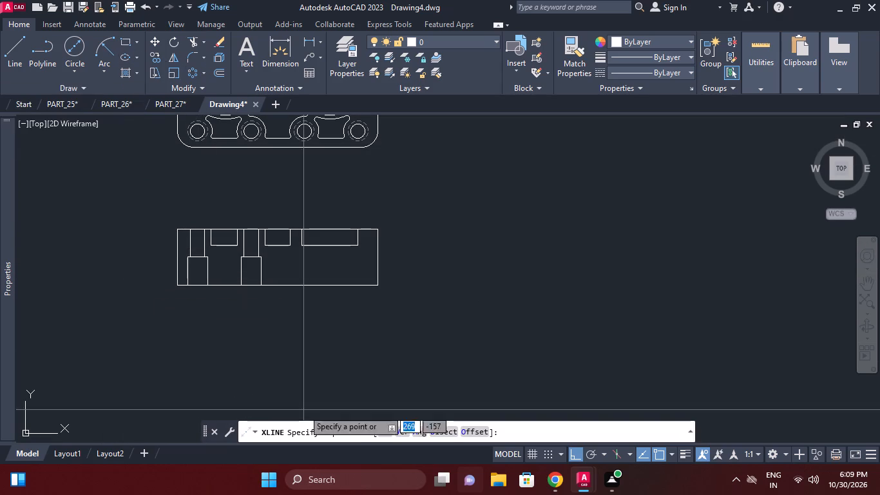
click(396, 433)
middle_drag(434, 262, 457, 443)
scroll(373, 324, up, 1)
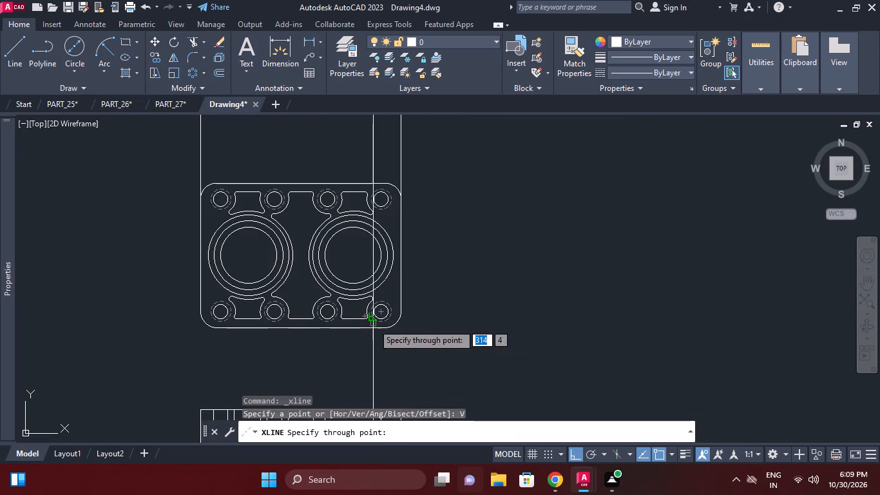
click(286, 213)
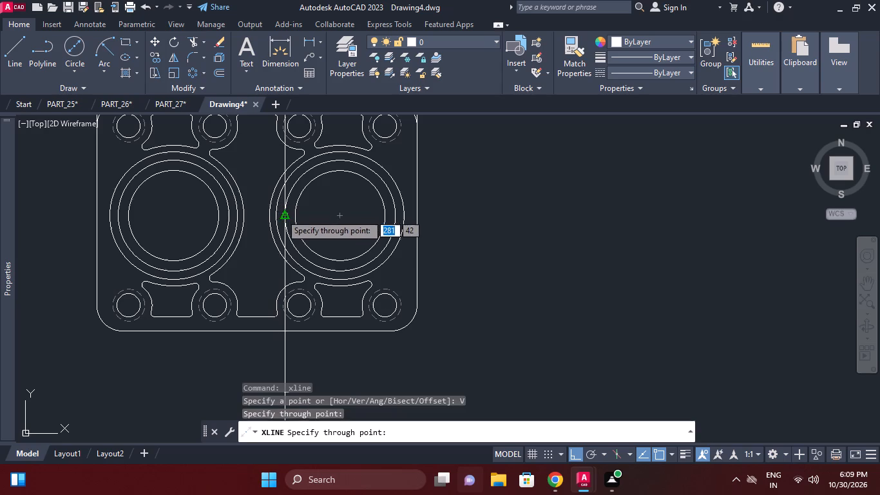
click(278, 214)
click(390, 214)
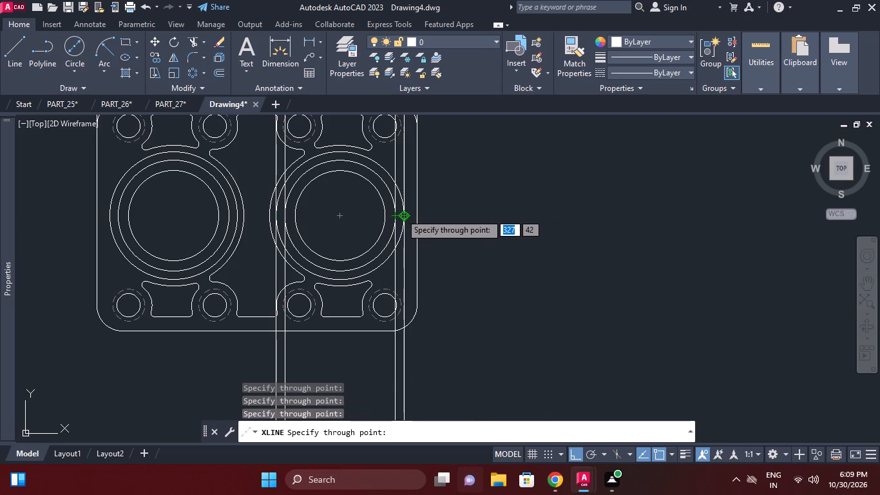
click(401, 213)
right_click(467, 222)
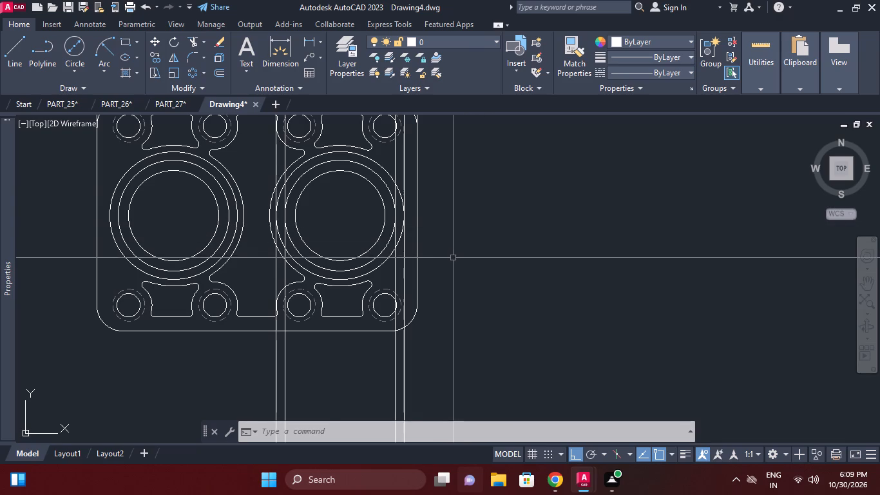
Examine how the four construction lines from the right-hand circles line up with the recesses in the projected view.
scroll(495, 271, down, 1)
middle_click(495, 271)
scroll(502, 288, down, 2)
middle_drag(502, 288, 510, 258)
scroll(480, 309, up, 3)
scroll(405, 316, up, 1)
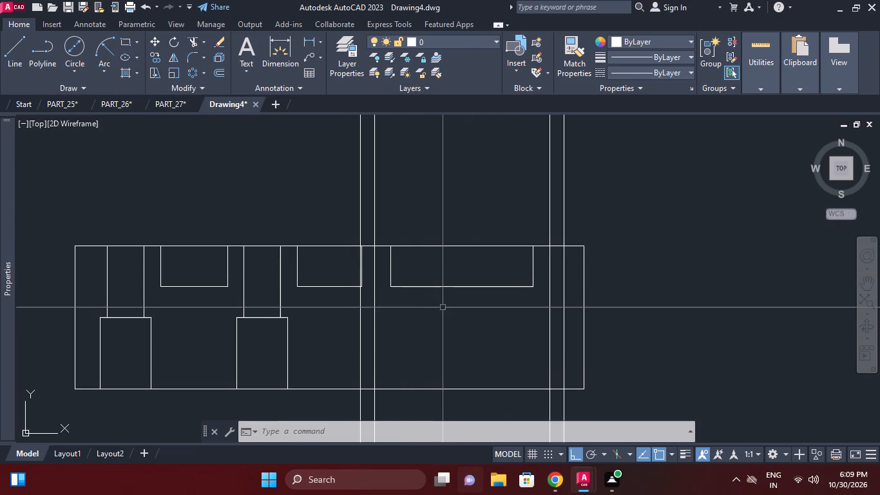
scroll(412, 299, down, 3)
middle_drag(411, 299, 401, 343)
scroll(398, 257, up, 2)
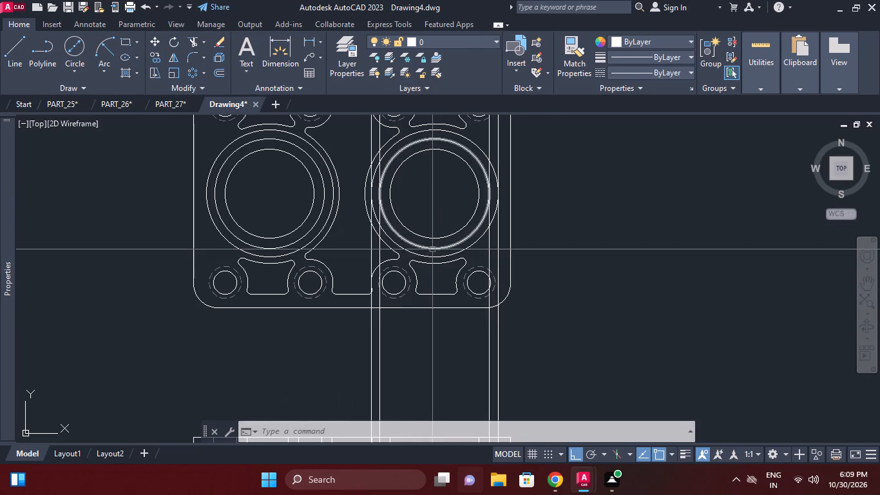
middle_drag(539, 253, 542, 233)
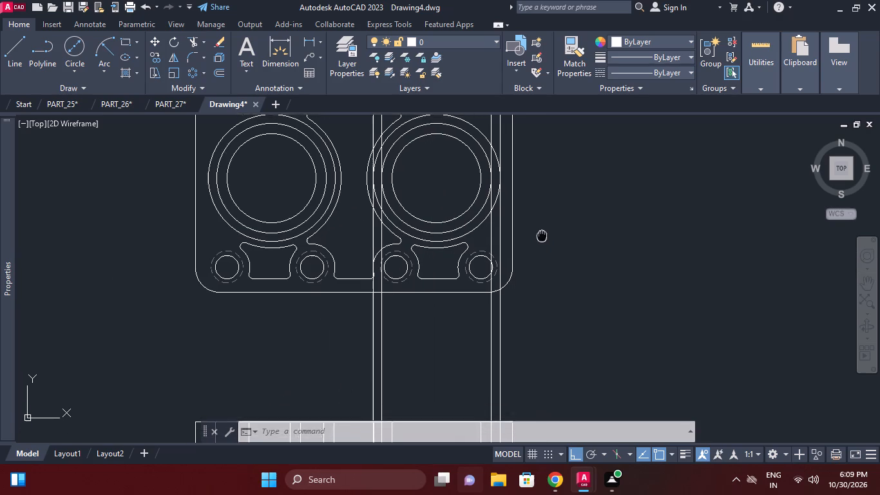
middle_drag(542, 233, 550, 197)
scroll(541, 209, down, 1)
middle_drag(541, 209, 536, 142)
scroll(492, 247, up, 2)
middle_drag(492, 248, 492, 290)
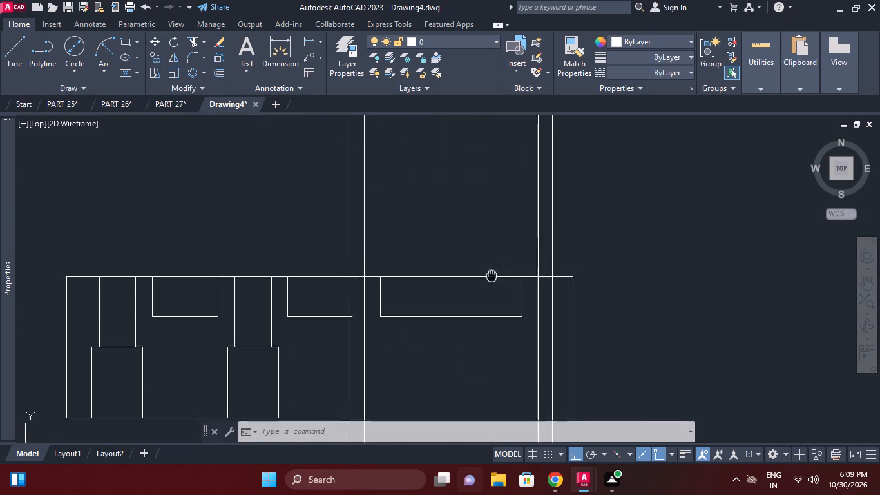
middle_drag(492, 290, 497, 335)
scroll(497, 335, down, 1)
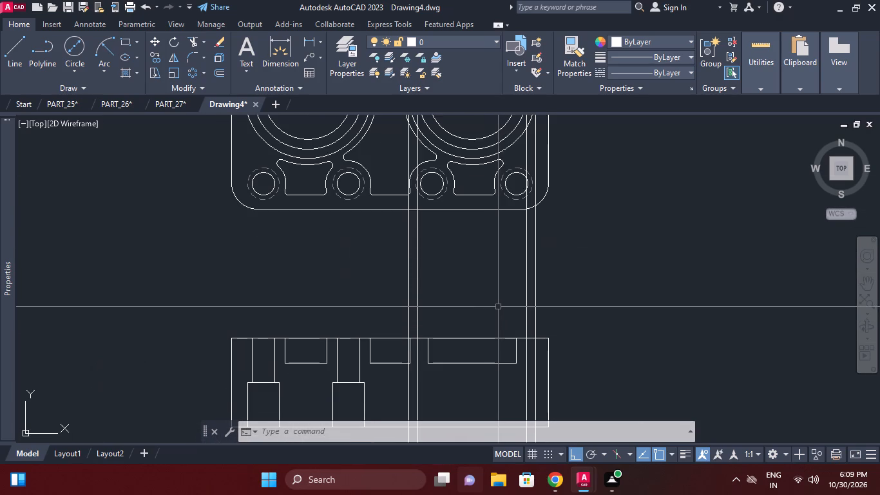
scroll(374, 165, up, 1)
scroll(455, 190, down, 1)
middle_drag(455, 182, 455, 175)
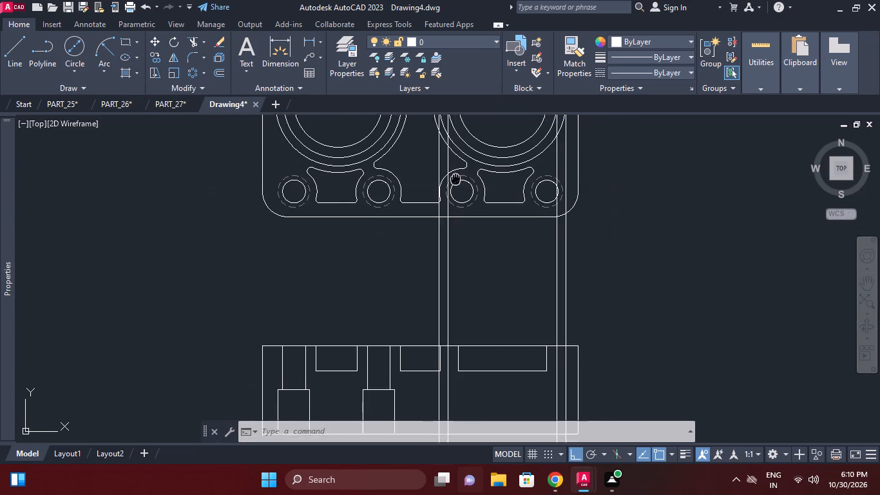
middle_drag(455, 175, 455, 160)
middle_click(473, 225)
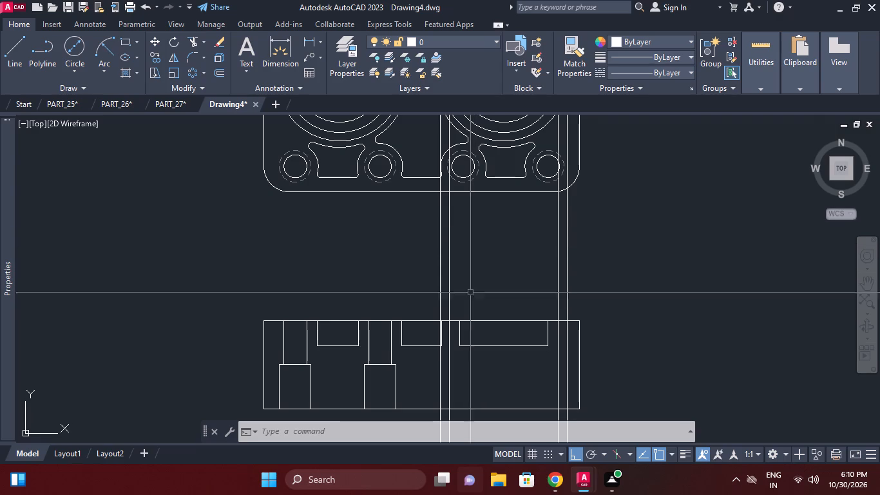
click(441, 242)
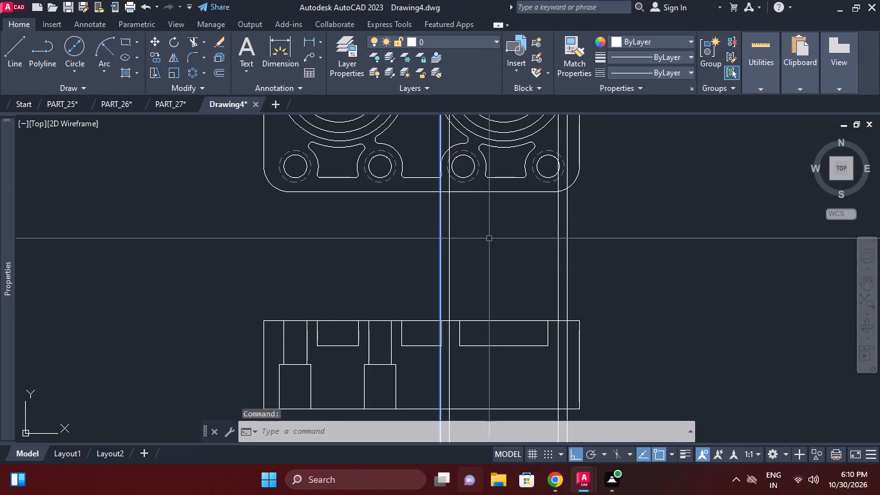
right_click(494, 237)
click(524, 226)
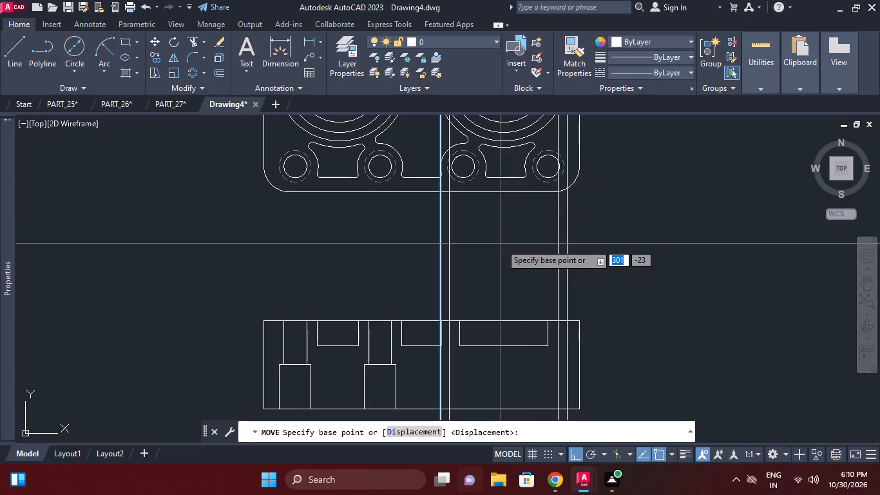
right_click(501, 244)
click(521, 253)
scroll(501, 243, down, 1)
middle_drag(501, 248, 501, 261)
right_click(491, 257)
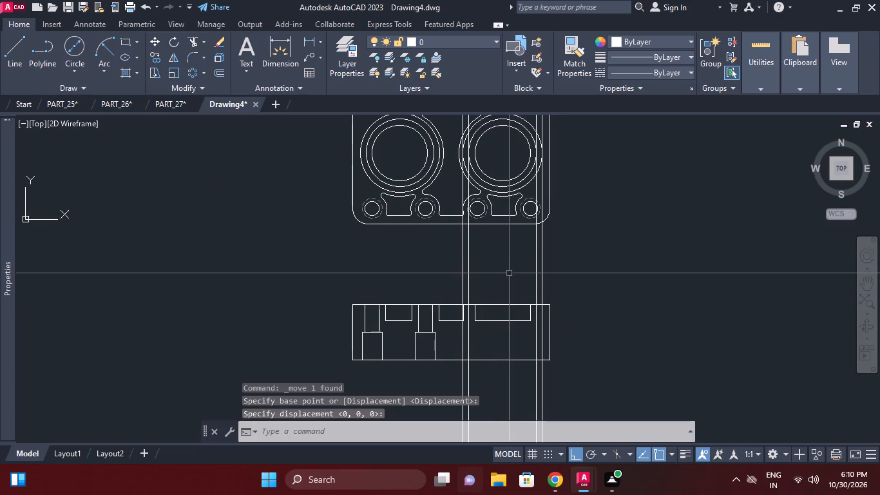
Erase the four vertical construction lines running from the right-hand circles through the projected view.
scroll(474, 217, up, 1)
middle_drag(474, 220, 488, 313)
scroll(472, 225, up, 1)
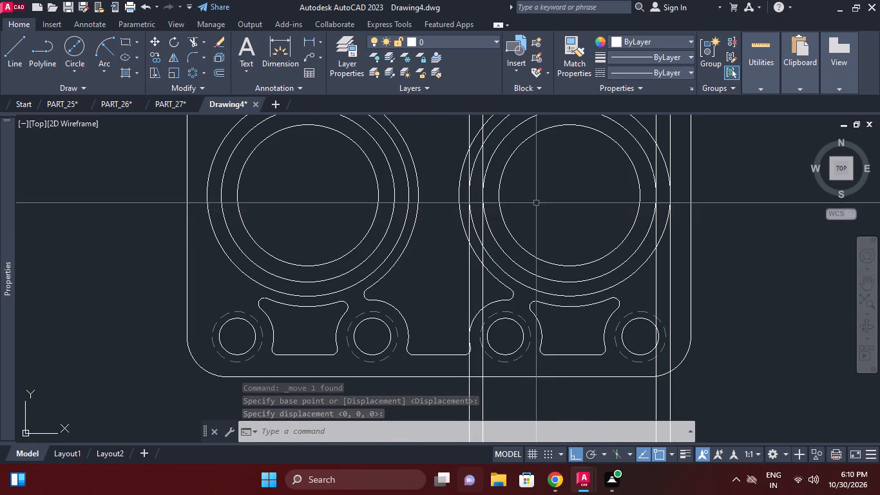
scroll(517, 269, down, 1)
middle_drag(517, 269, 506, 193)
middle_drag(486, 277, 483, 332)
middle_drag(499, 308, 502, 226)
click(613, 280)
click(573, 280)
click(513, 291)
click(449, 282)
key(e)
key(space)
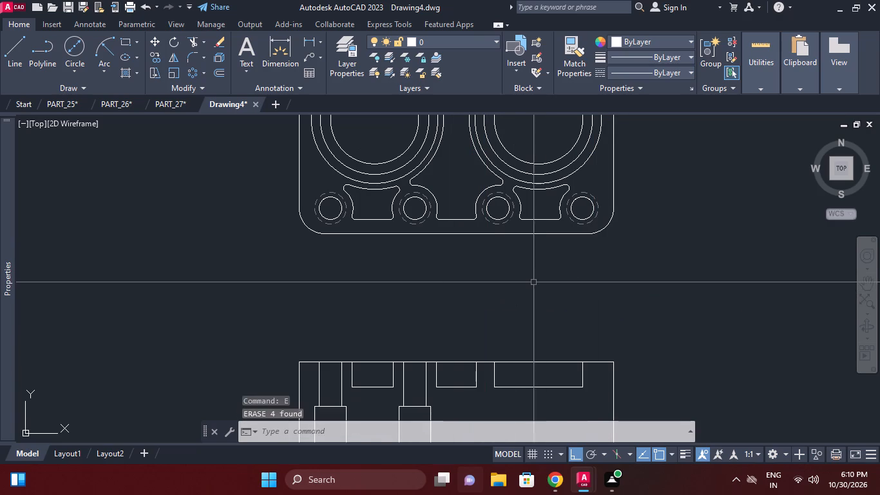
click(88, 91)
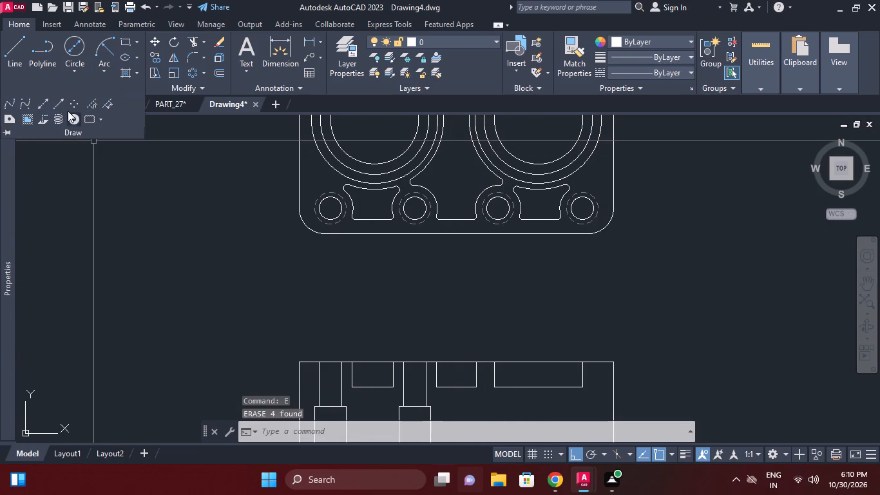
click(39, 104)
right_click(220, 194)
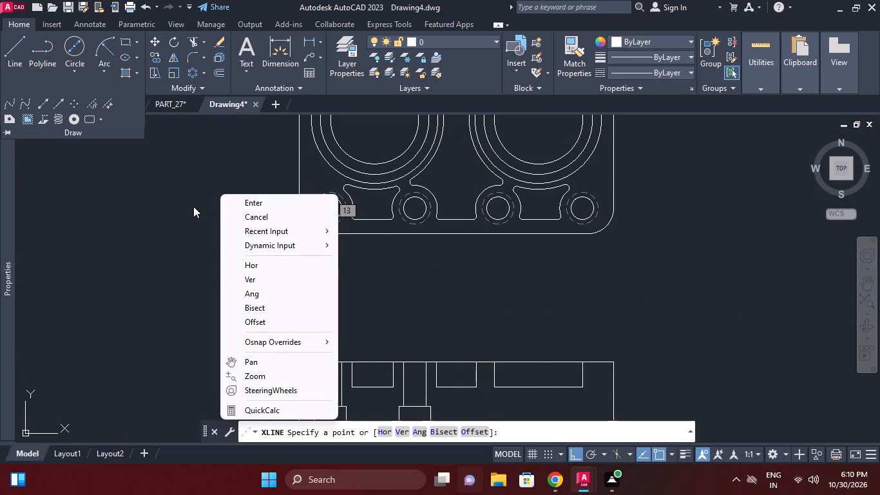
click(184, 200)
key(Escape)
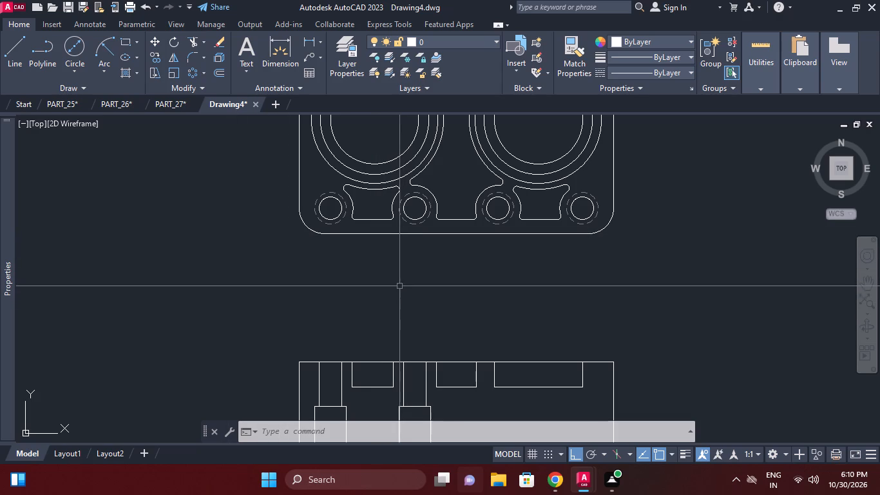
Erase the three lines outlining the middle recess in the projected view's upper edge.
middle_click(447, 264)
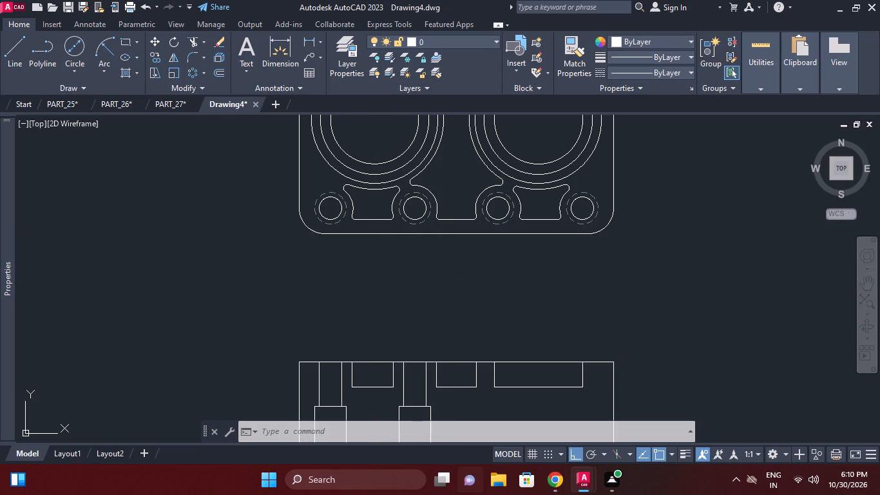
scroll(438, 226, up, 1)
middle_drag(435, 180, 430, 117)
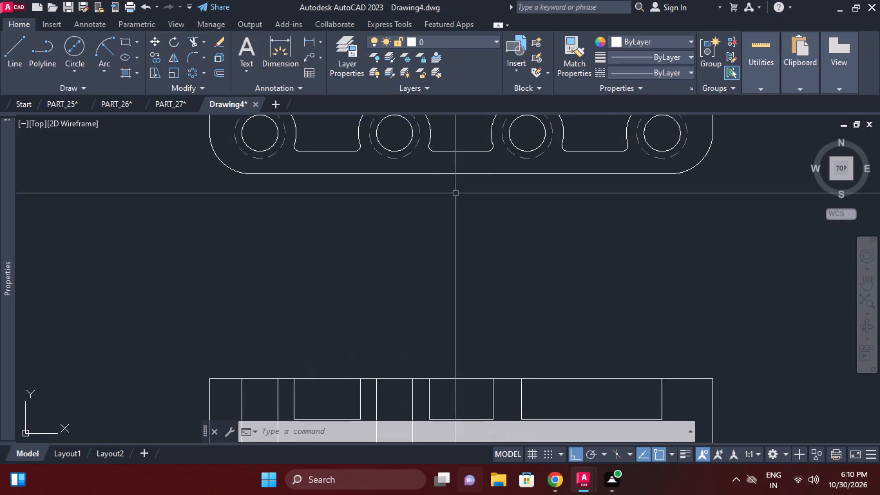
middle_drag(468, 210, 465, 167)
drag(504, 387, 495, 383)
click(417, 353)
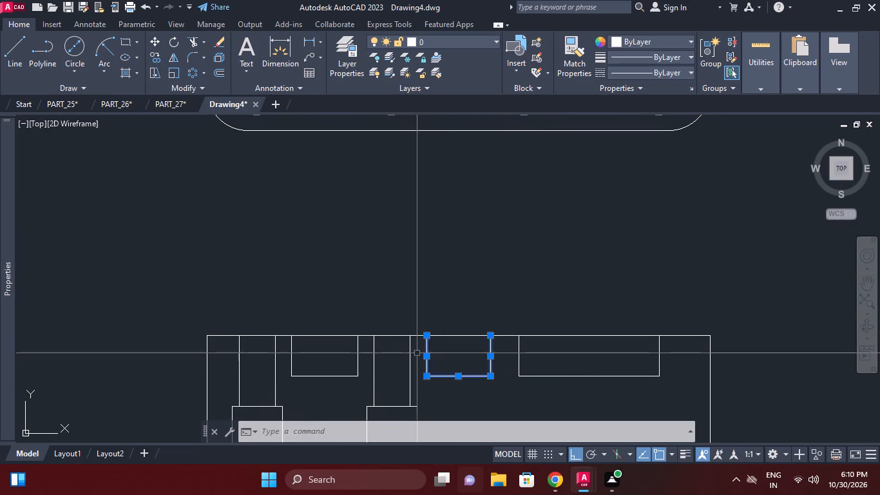
key(e)
key(space)
key(Escape)
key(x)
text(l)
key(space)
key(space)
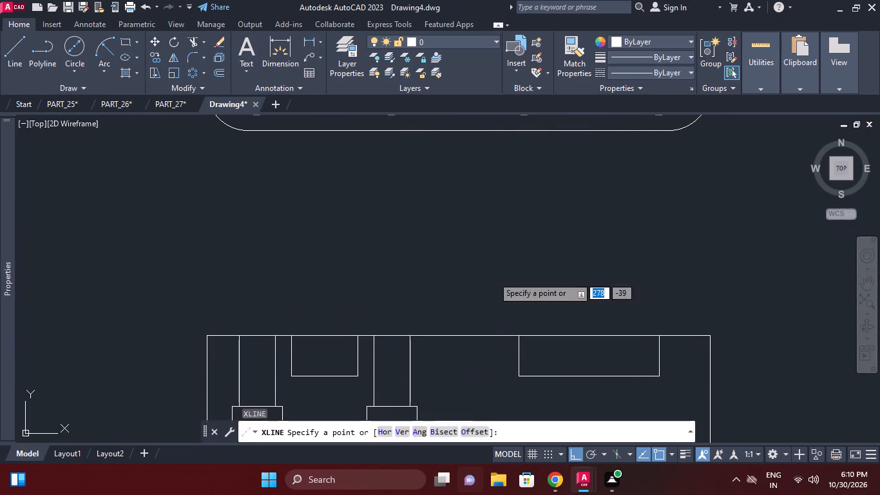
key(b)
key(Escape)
Draw two vertical construction lines through the ends of the straight lower edge of the plate's central pocket.
key(x)
text(l)
key(space)
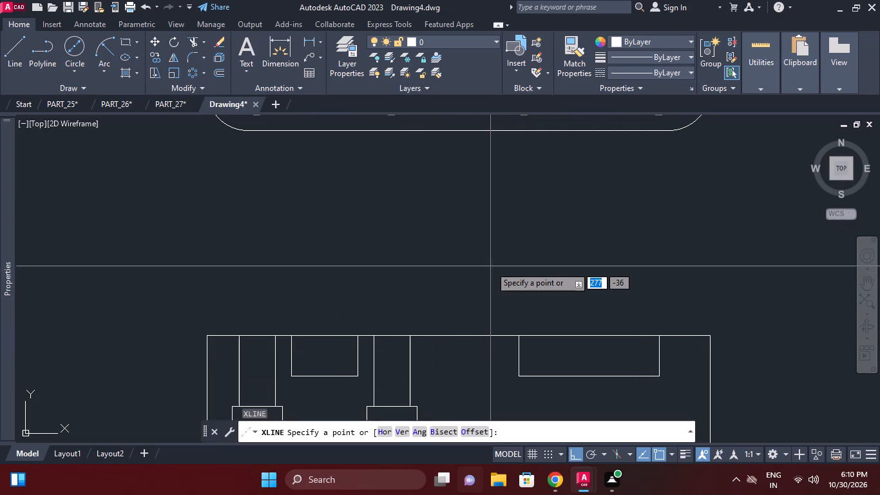
text(v)
key(space)
scroll(447, 224, down, 3)
middle_drag(445, 228, 433, 293)
scroll(426, 247, up, 3)
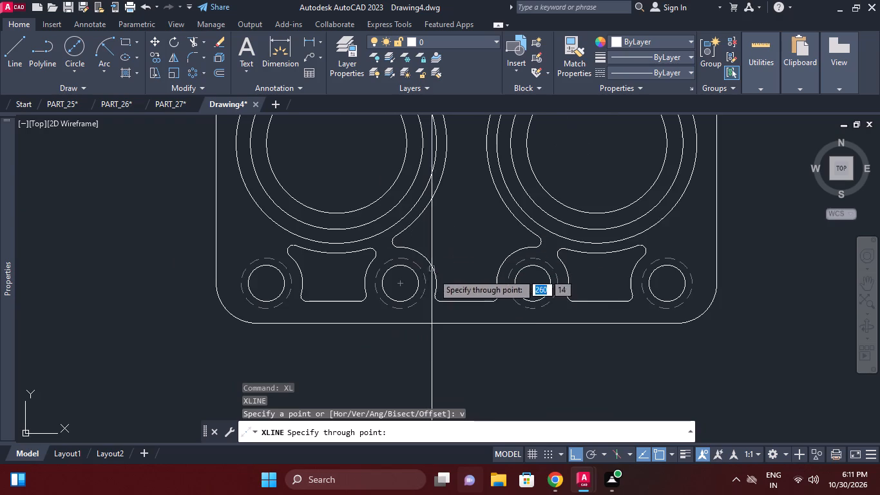
click(443, 304)
click(490, 303)
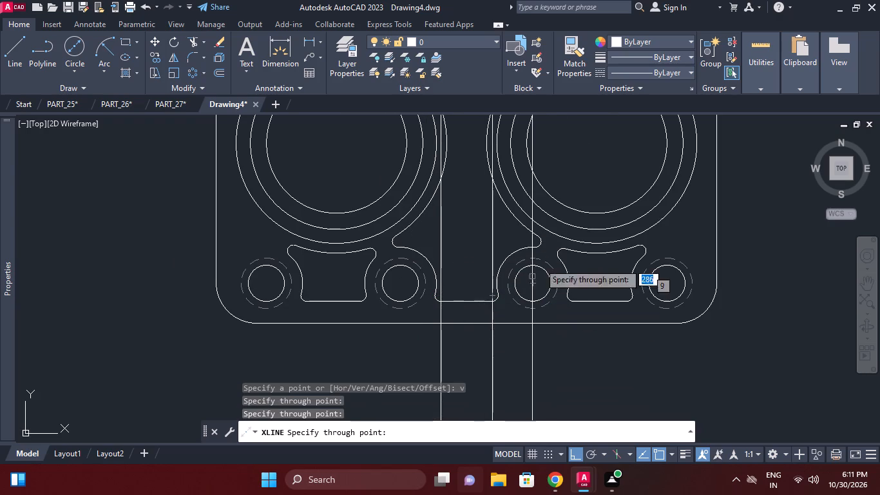
middle_drag(544, 265, 543, 313)
key(Escape)
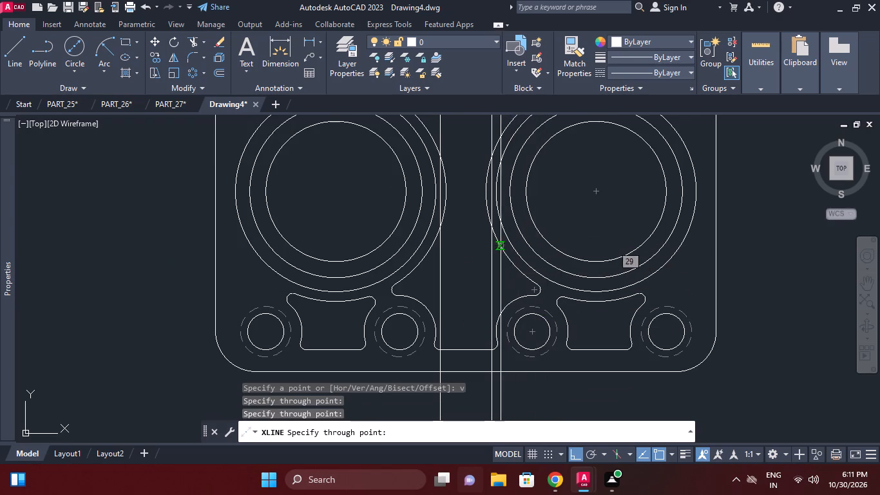
Reposition both vertical construction lines onto the innermost quadrant points of the central pocket's two large side arcs.
click(495, 249)
click(489, 249)
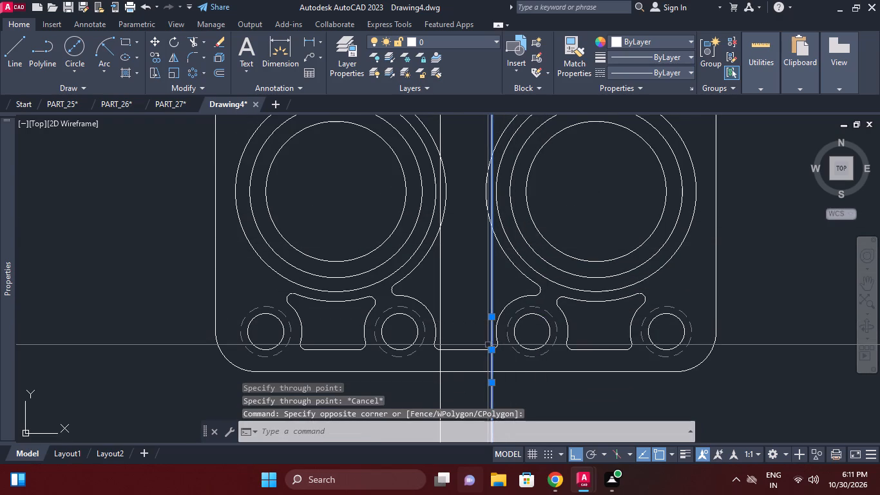
click(490, 351)
click(485, 190)
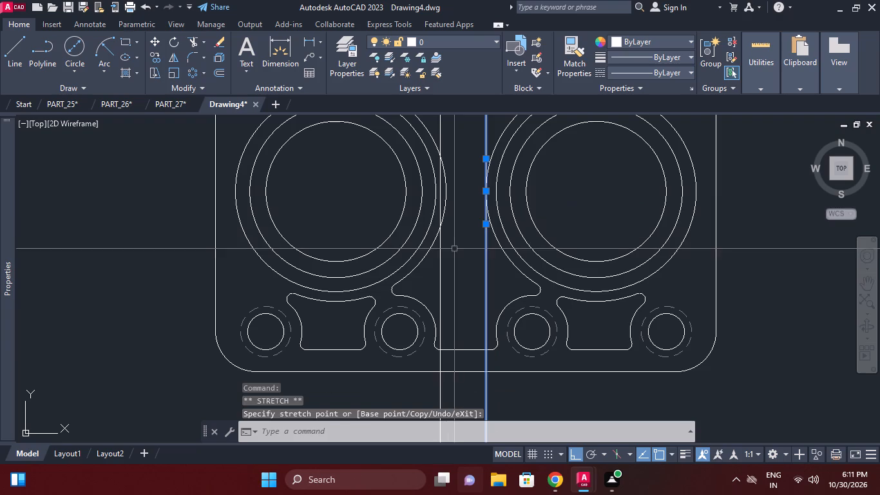
click(439, 263)
middle_drag(461, 215, 461, 246)
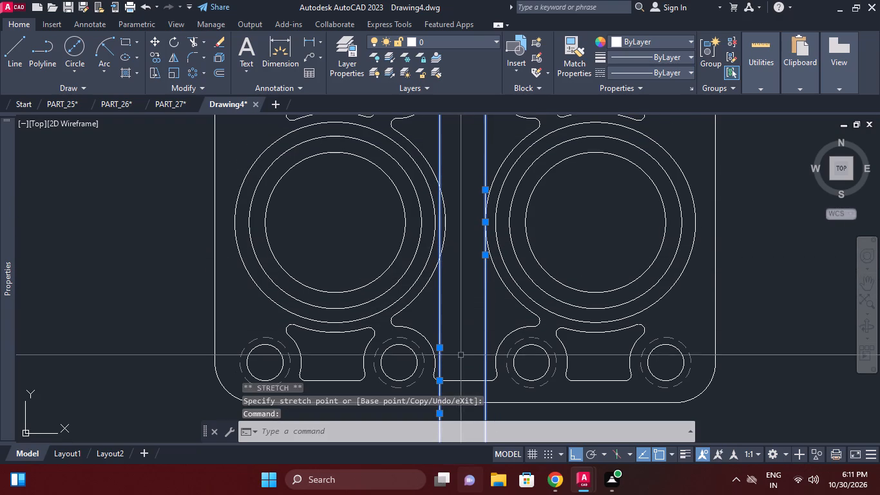
drag(439, 381, 438, 366)
click(447, 224)
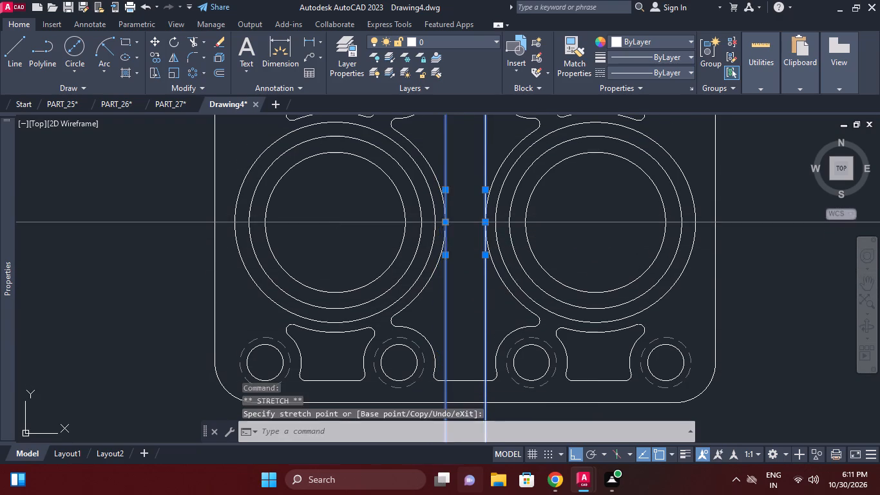
middle_drag(481, 271, 481, 168)
scroll(480, 228, down, 1)
middle_click(484, 151)
middle_drag(506, 273, 486, 184)
key(Escape)
middle_drag(413, 327, 414, 329)
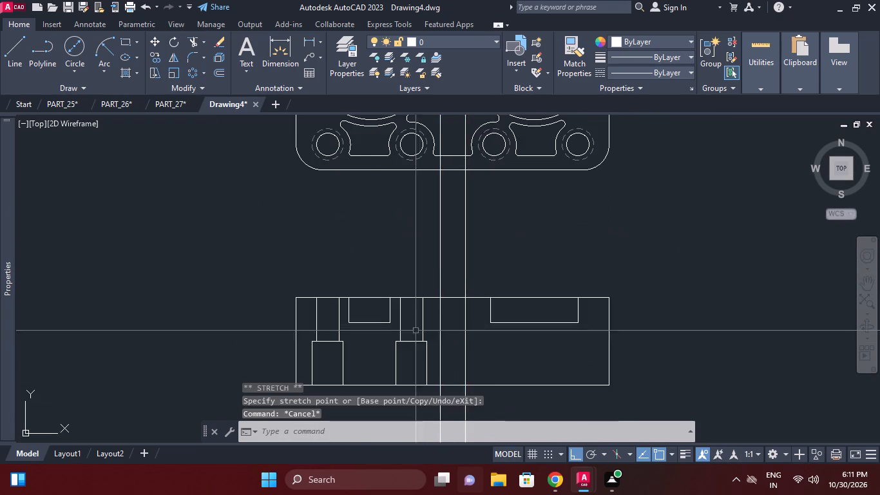
middle_drag(414, 329, 407, 300)
key(Escape)
scroll(435, 300, up, 1)
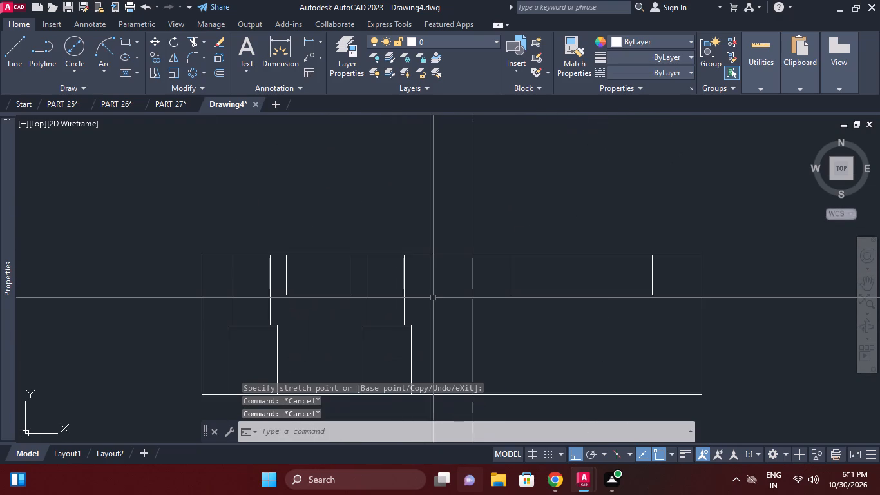
Draw a horizontal line between the two vertical construction lines, level with the floors of the neighbouring recesses in the projected view.
key(l)
key(space)
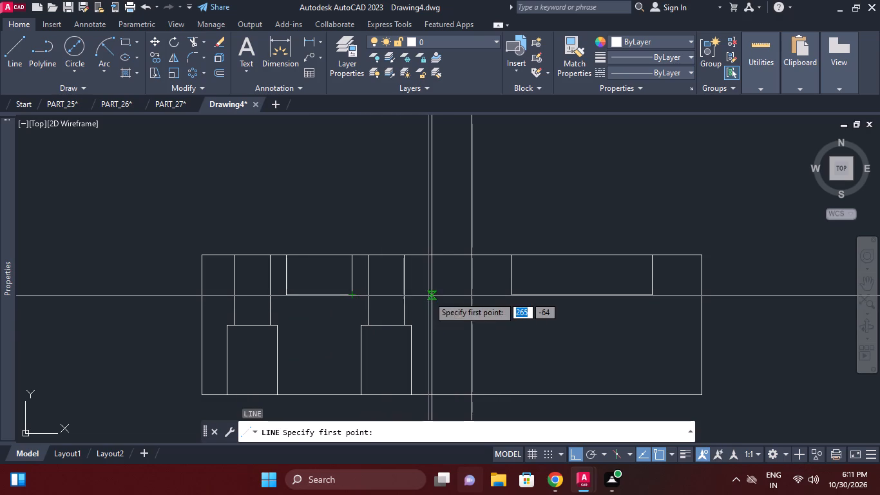
click(428, 296)
click(470, 297)
key(Escape)
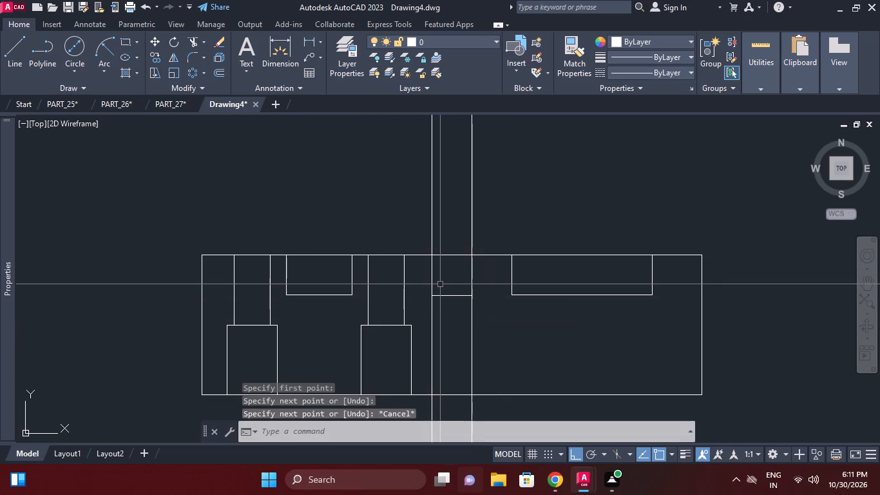
Trim both construction lines above the projected view and between the new recess floor and the view's lower edge.
key(t)
key(r)
key(space)
key(space)
click(504, 220)
click(372, 218)
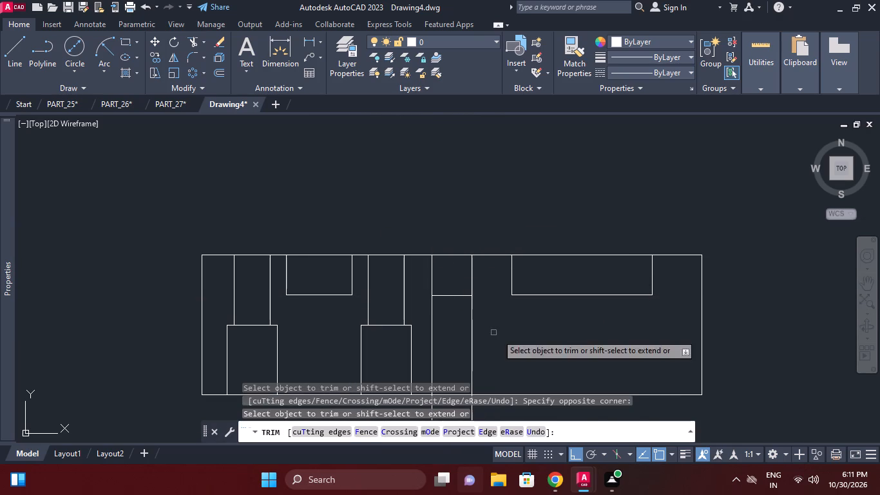
drag(488, 315, 479, 315)
click(429, 308)
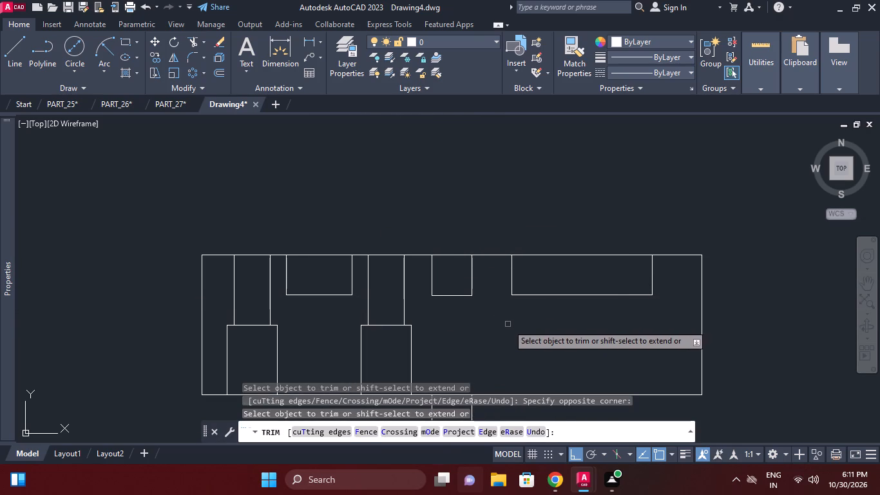
right_click(508, 324)
click(550, 130)
Draw two vertical construction lines through the left quadrant points of the two concentric circles around the plate's right-hand inner circle.
middle_drag(506, 258, 472, 315)
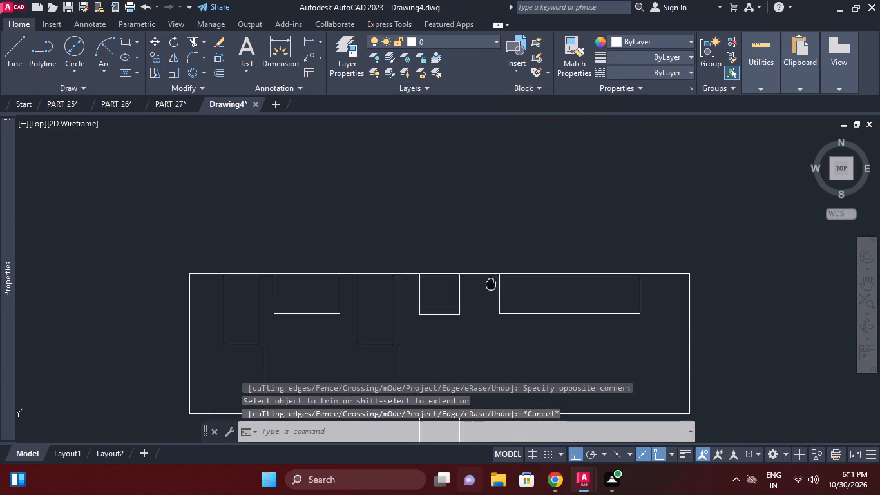
middle_drag(472, 315, 458, 333)
scroll(459, 240, down, 1)
middle_drag(446, 280, 441, 288)
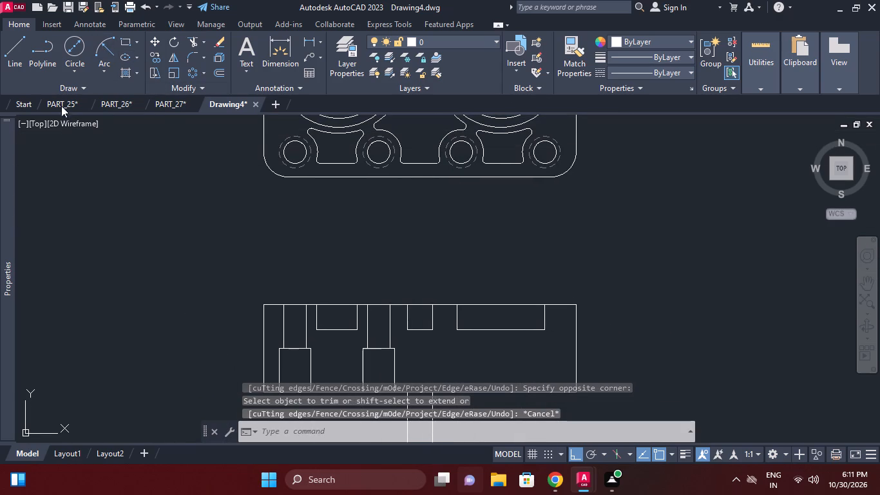
click(72, 90)
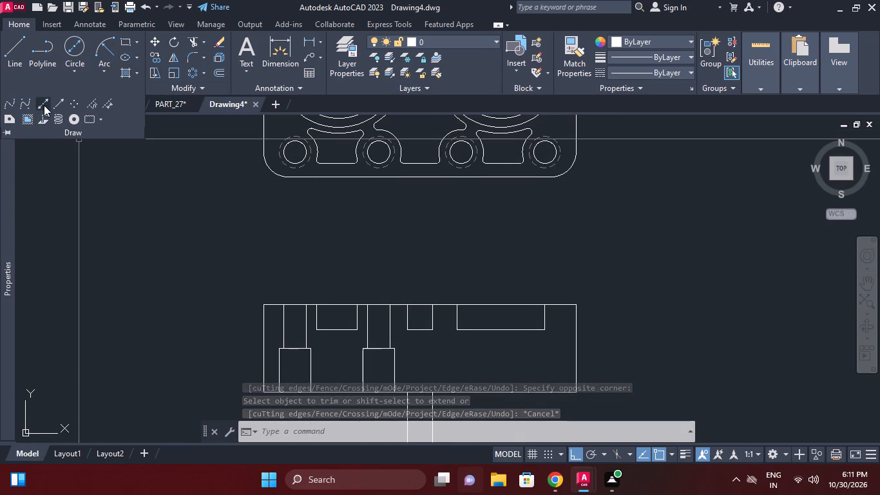
click(44, 105)
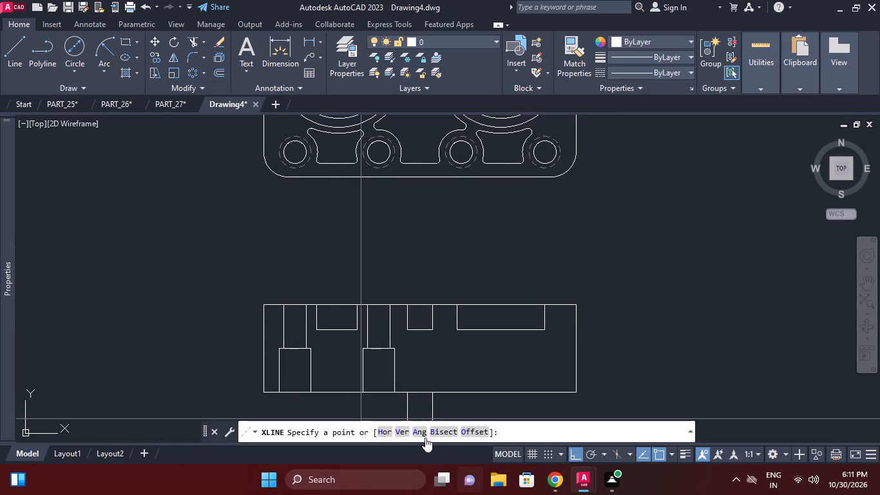
click(401, 429)
middle_drag(445, 299, 446, 407)
scroll(420, 166, up, 2)
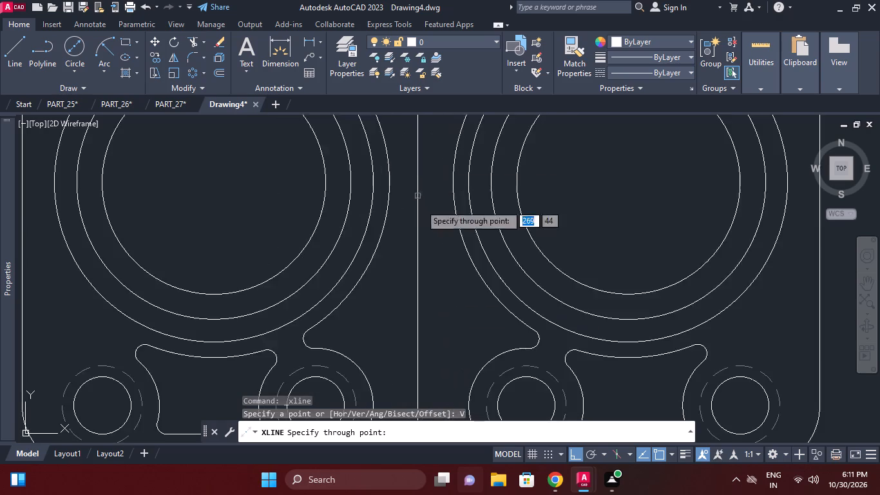
click(470, 179)
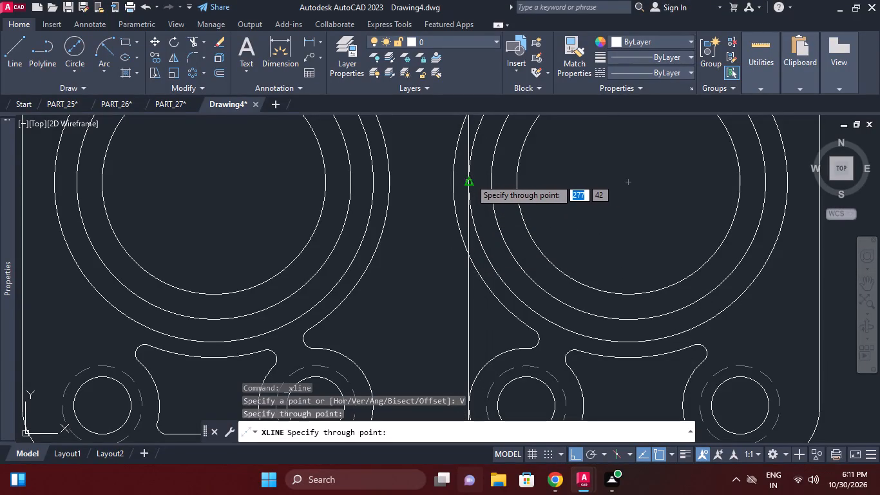
click(492, 182)
Draw two more vertical construction lines at the right side of the same two concentric circles.
middle_drag(553, 240, 548, 139)
scroll(551, 236, down, 2)
middle_drag(598, 205, 584, 146)
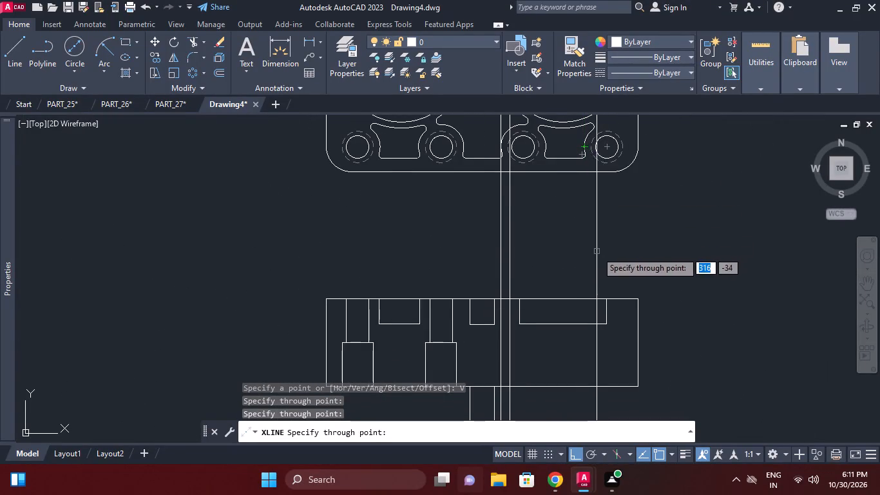
middle_drag(595, 249, 531, 298)
middle_drag(581, 212, 570, 302)
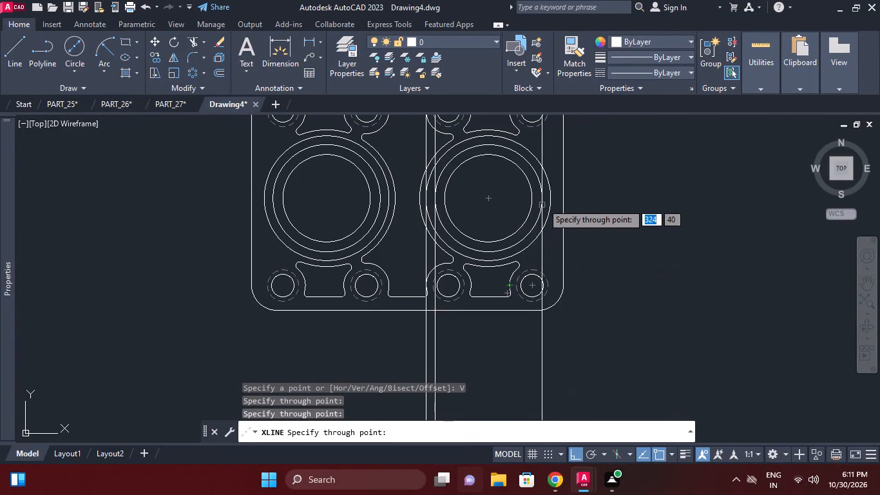
scroll(544, 193, up, 1)
click(544, 193)
click(558, 198)
scroll(564, 202, up, 2)
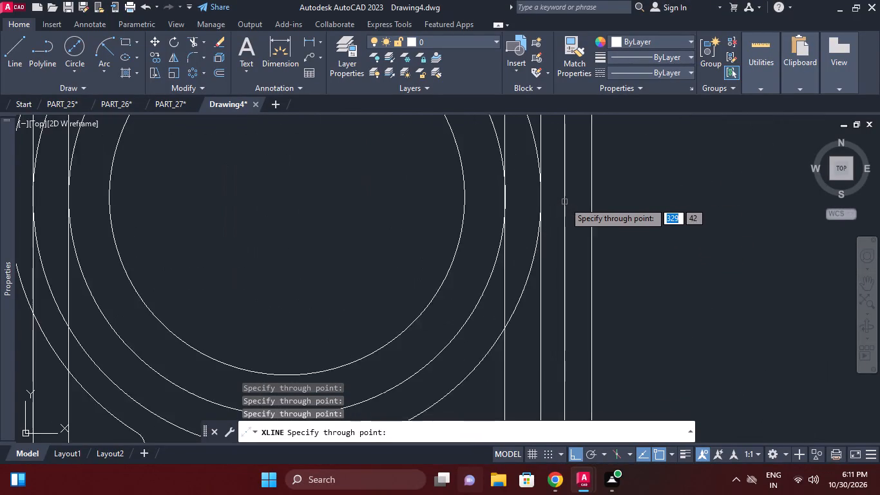
scroll(564, 202, up, 1)
middle_drag(564, 202, 570, 237)
scroll(569, 233, down, 2)
scroll(547, 224, up, 4)
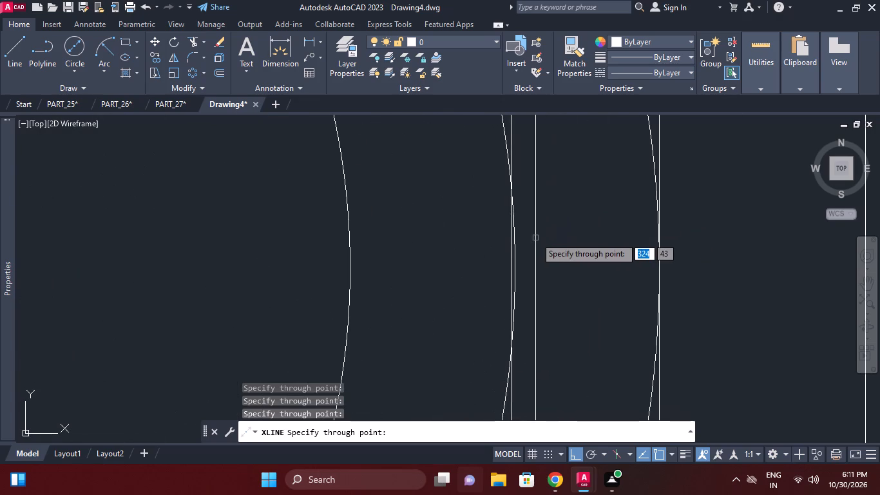
scroll(525, 222, down, 2)
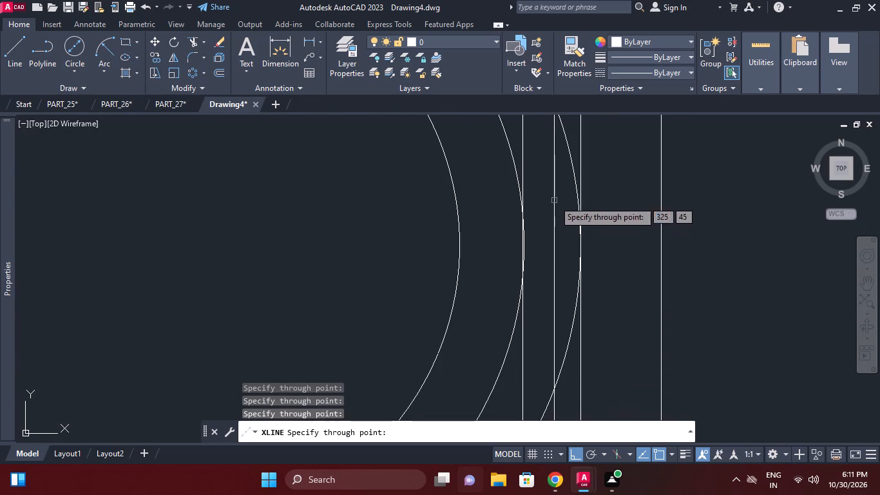
Erase the misaligned vertical construction line at the right side of the smaller of those two circles.
key(Escape)
click(524, 157)
key(e)
key(space)
key(Escape)
Draw a vertical construction line exactly through the right quadrant point of the smaller of those two circles.
key(x)
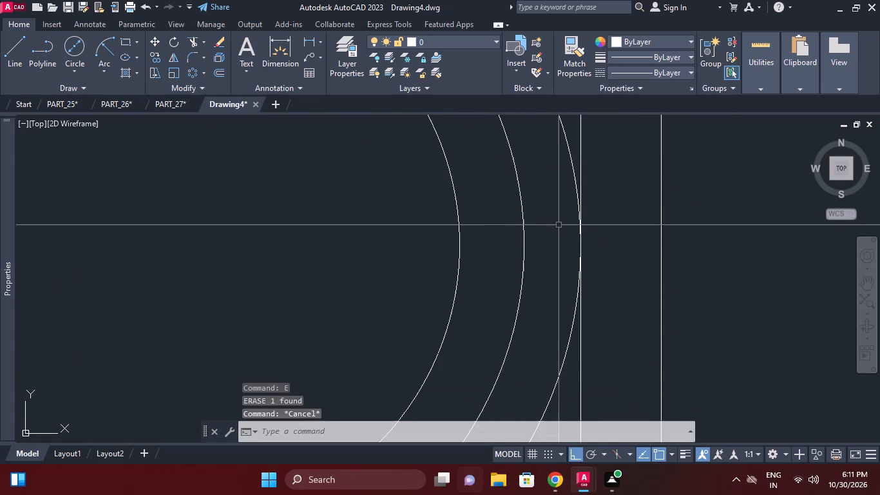
key(l)
key(space)
key(v)
key(space)
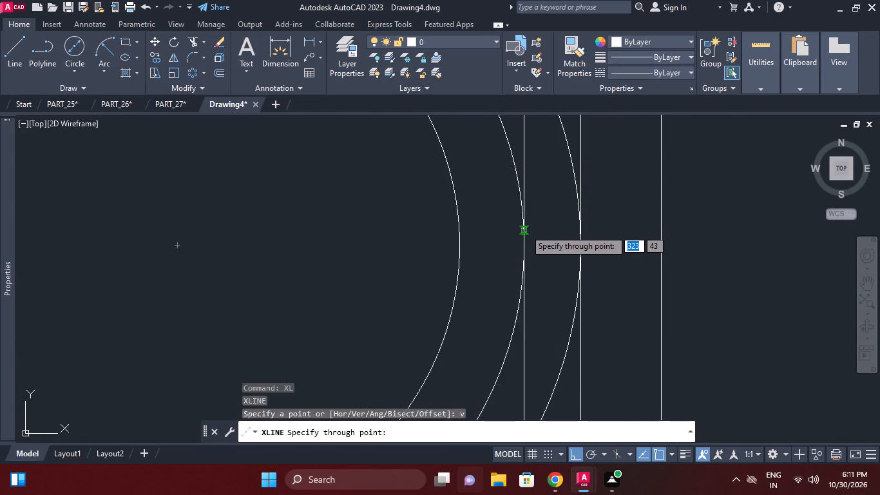
click(524, 244)
scroll(593, 264, down, 2)
middle_drag(646, 276, 635, 253)
scroll(640, 270, down, 1)
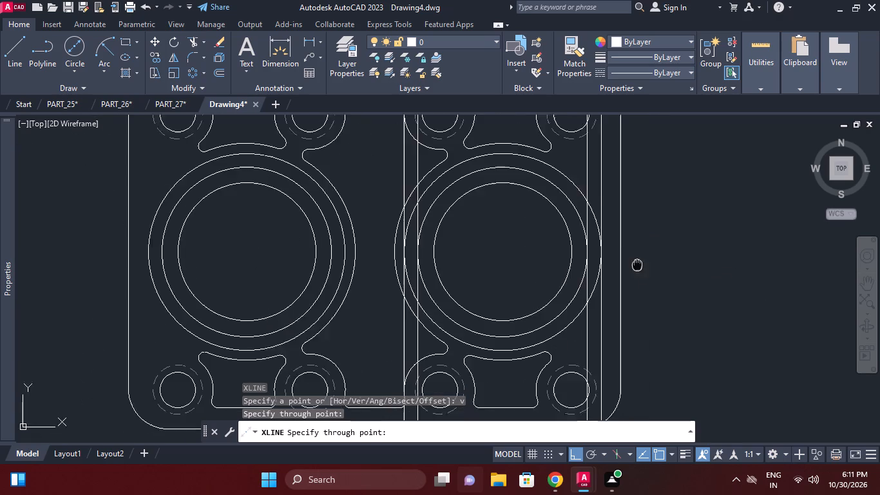
middle_drag(635, 253, 635, 244)
key(Escape)
Offset the projected view's upper edge 5 mm downward.
middle_drag(651, 273, 642, 186)
scroll(649, 264, down, 1)
middle_drag(642, 305, 624, 200)
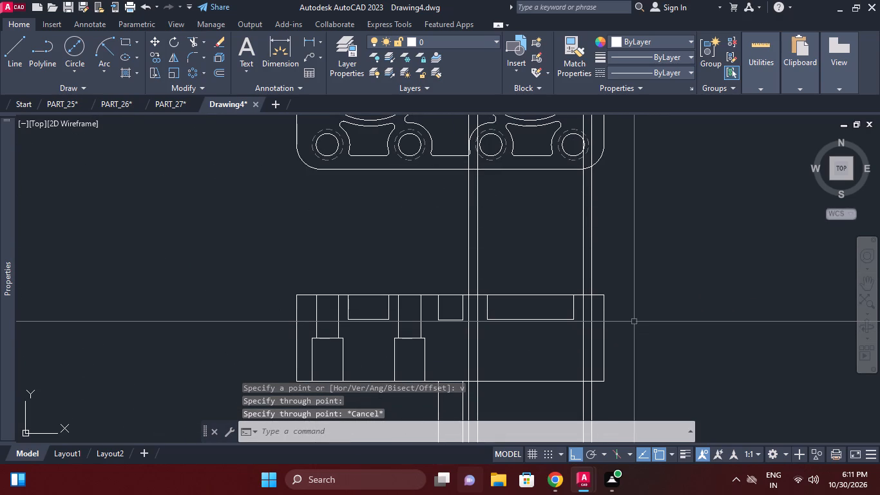
key(o)
key(space)
key(5)
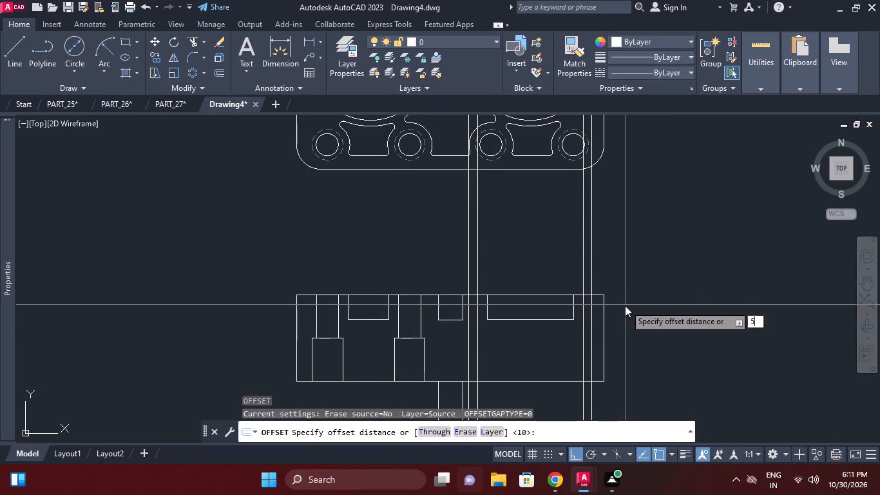
key(Return)
scroll(606, 309, up, 1)
click(560, 286)
click(560, 309)
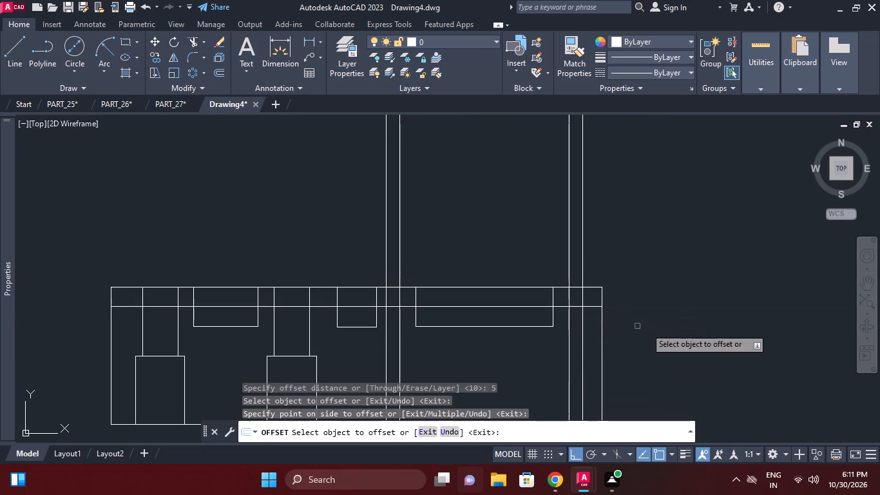
right_click(652, 297)
click(689, 301)
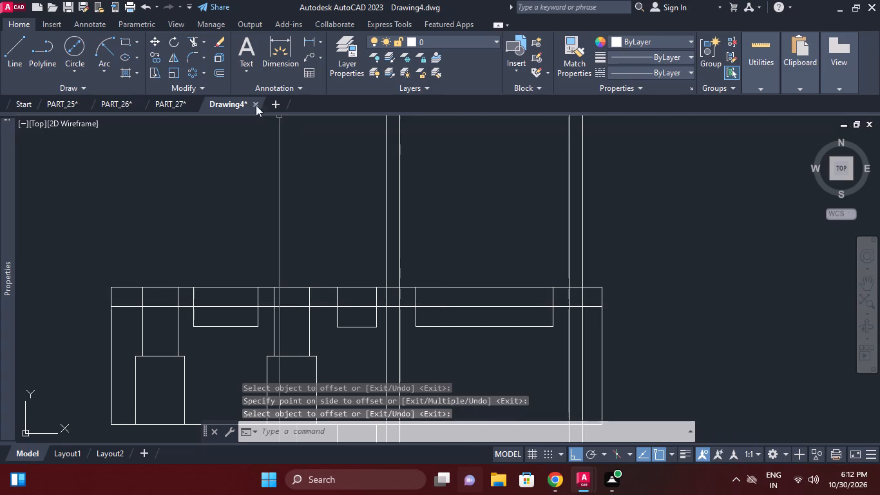
Trim the left pair of construction lines and the offset line into a narrow groove beside the wide recess.
click(193, 40)
right_click(262, 139)
click(294, 152)
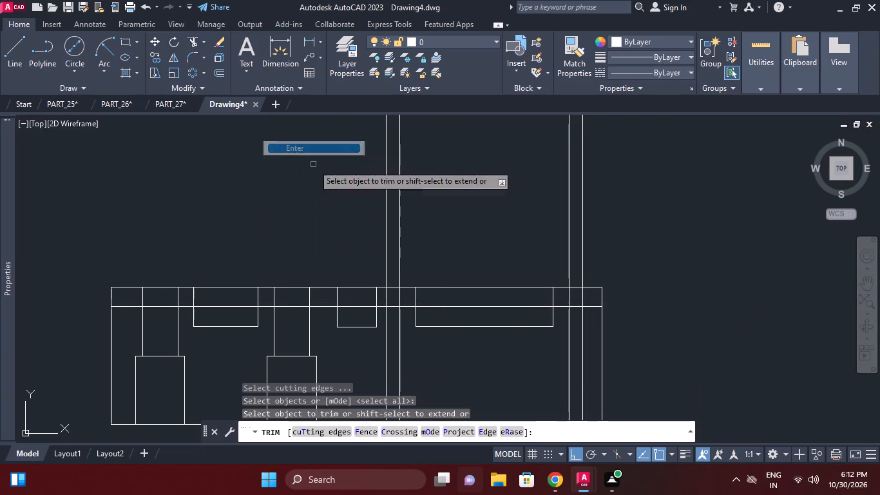
scroll(379, 319, up, 2)
click(383, 289)
click(397, 299)
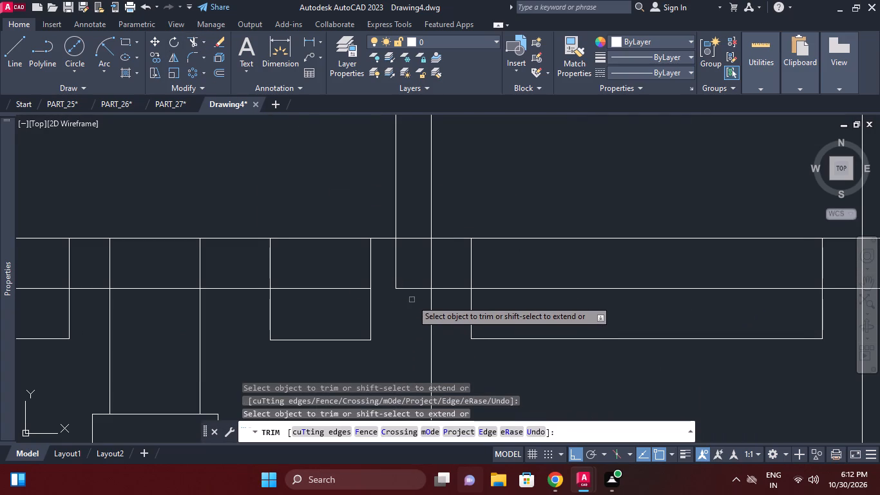
click(433, 300)
click(435, 288)
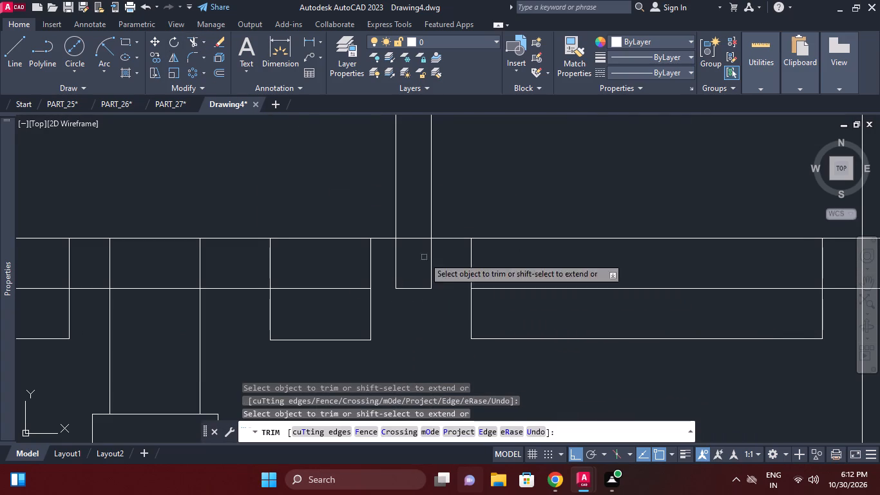
click(399, 219)
click(440, 210)
click(412, 208)
click(352, 195)
Trim the right pair of construction lines and the offset line into a matching narrow groove near the view's right edge.
middle_drag(375, 225, 329, 224)
scroll(336, 224, down, 1)
click(631, 266)
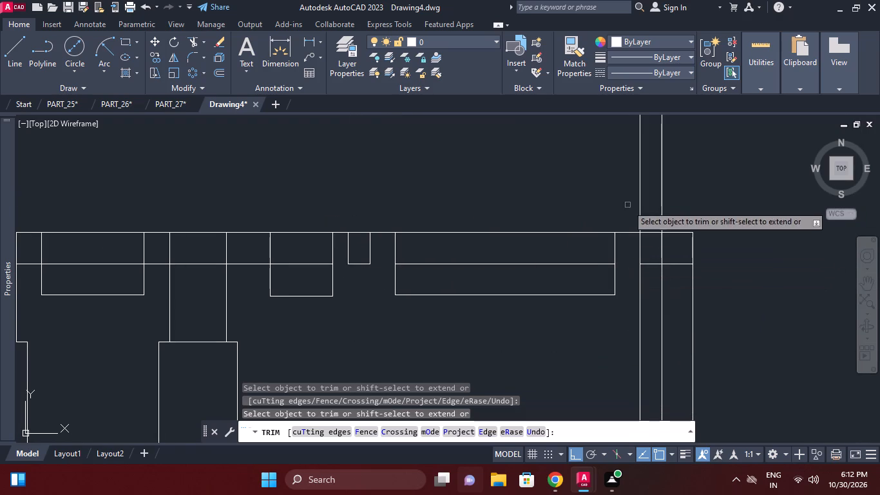
click(627, 205)
click(667, 197)
click(674, 266)
click(667, 284)
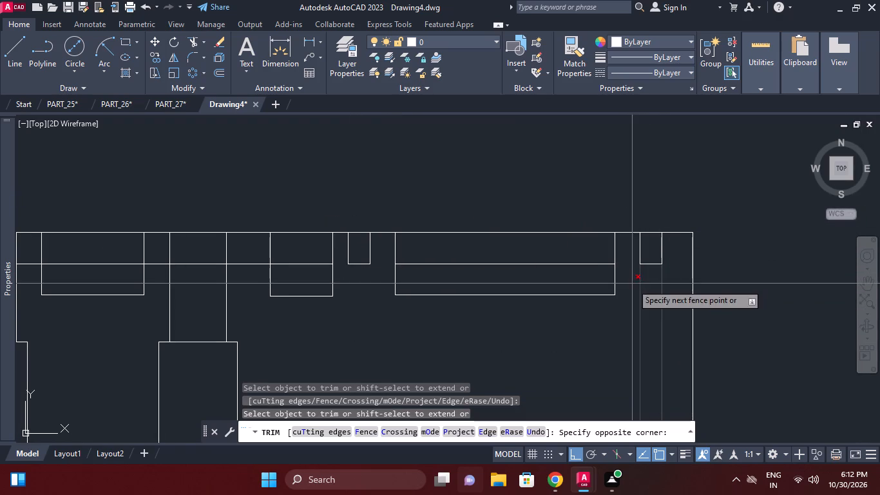
click(642, 286)
right_click(716, 246)
click(673, 269)
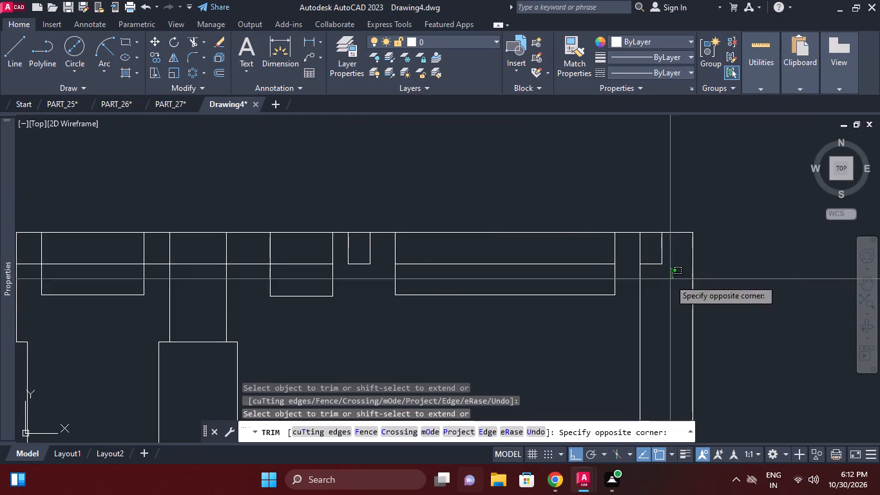
click(640, 296)
click(640, 285)
right_click(649, 286)
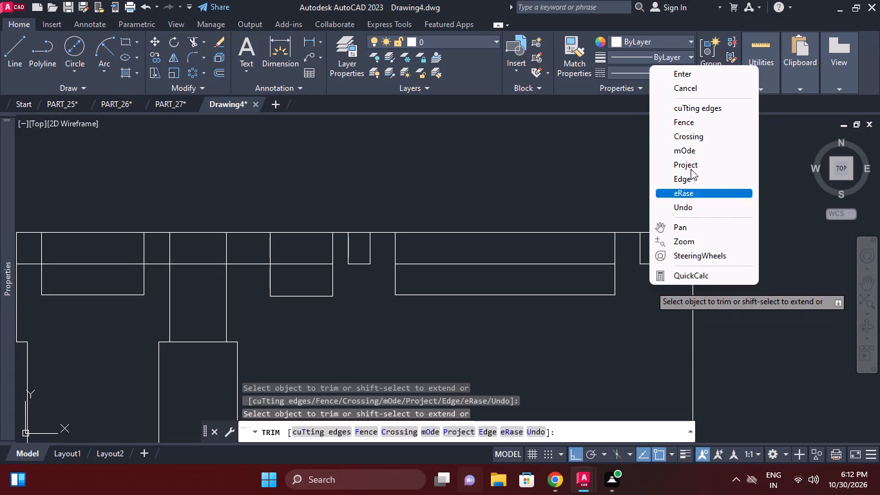
click(680, 90)
Erase the two leftover offset line segments crossing the holes and recesses in the projected view.
scroll(445, 228, down, 1)
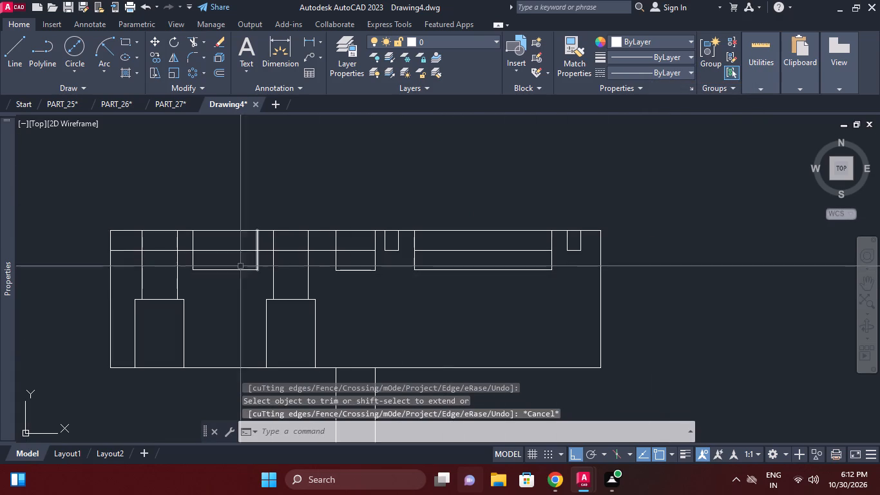
click(215, 251)
right_click(215, 252)
click(265, 213)
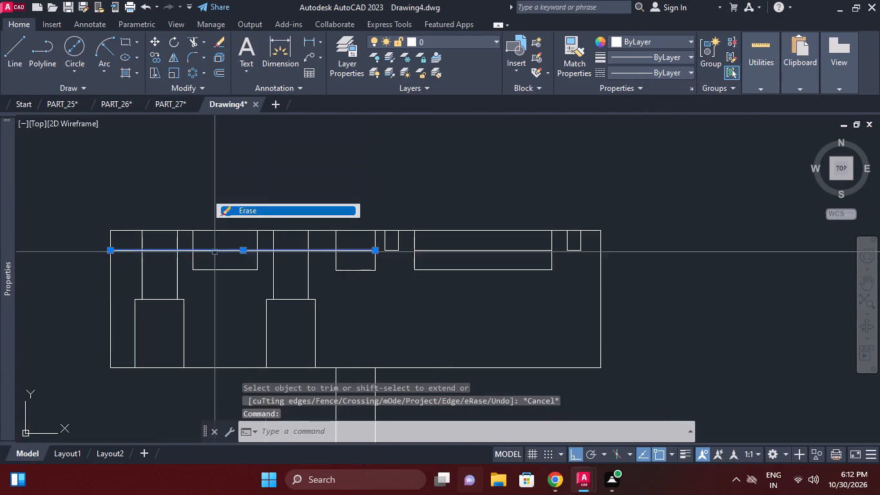
click(484, 253)
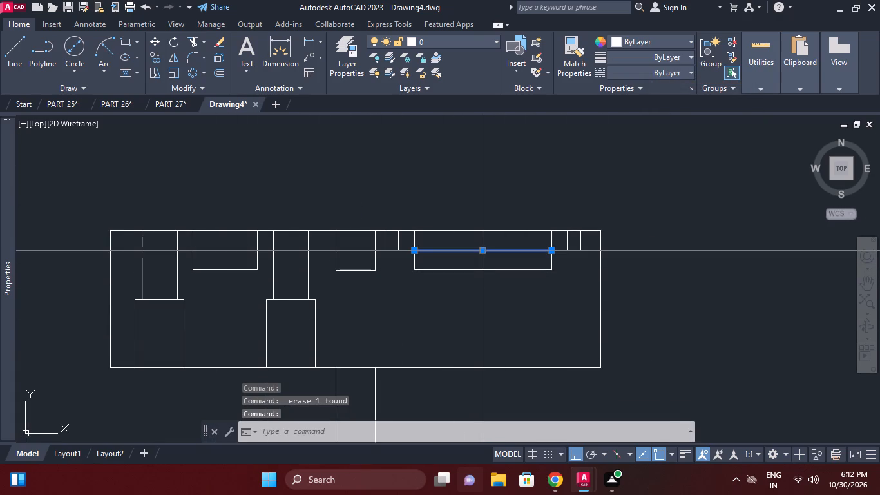
right_click(480, 248)
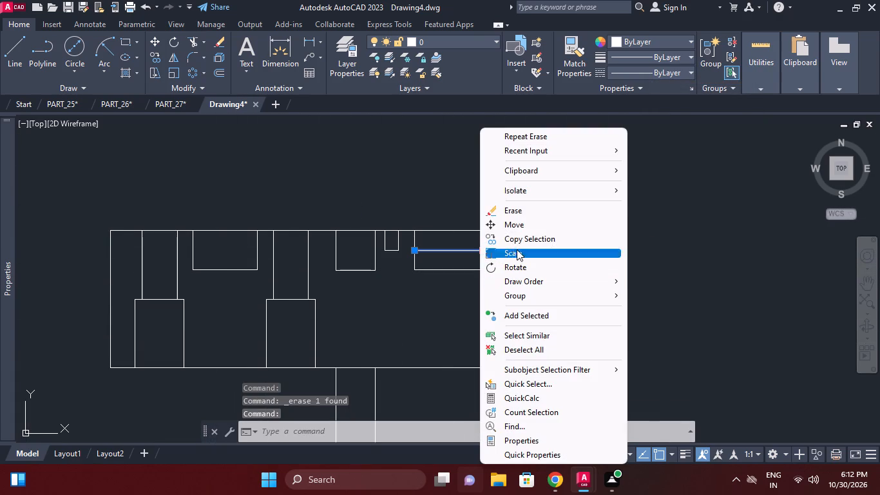
click(510, 213)
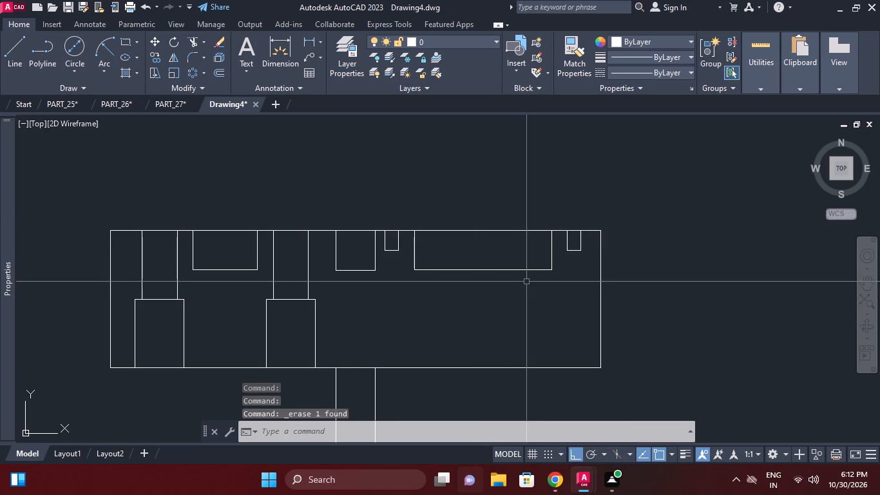
Erase the two leftover construction line ends below the projected view.
scroll(533, 322, down, 1)
middle_click(612, 313)
middle_drag(615, 372, 609, 362)
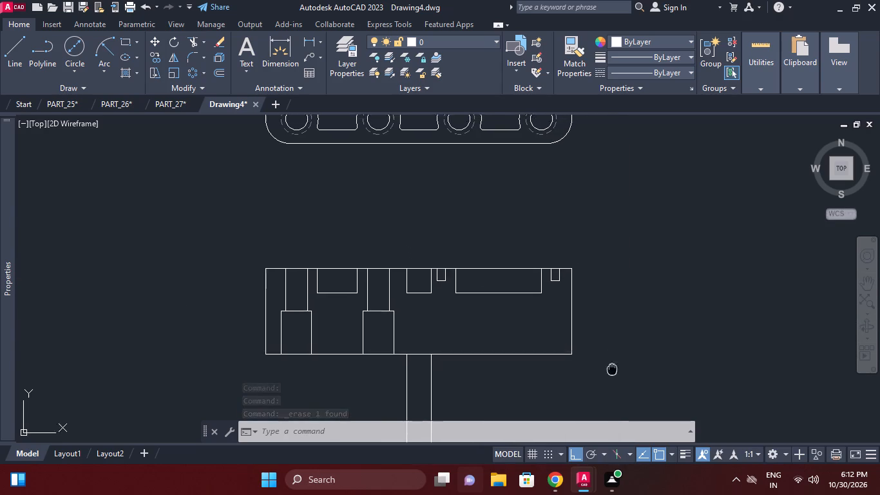
middle_drag(609, 362, 595, 315)
click(469, 373)
click(368, 358)
right_click(373, 354)
click(441, 122)
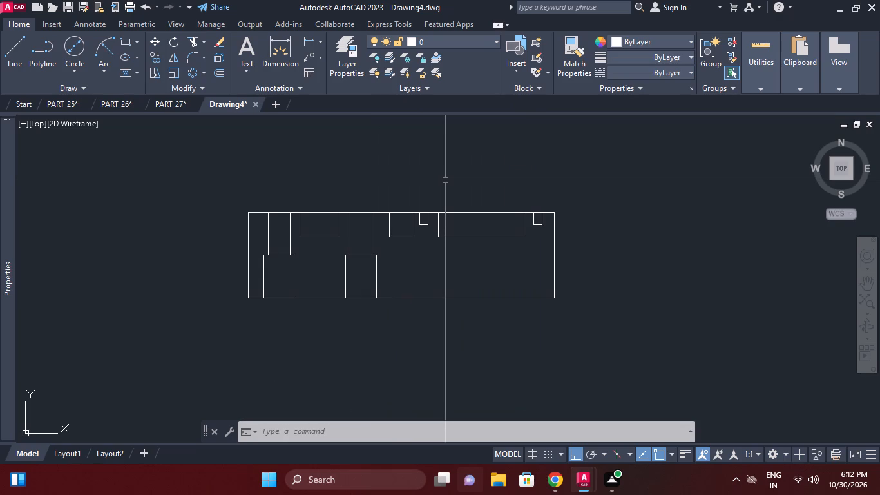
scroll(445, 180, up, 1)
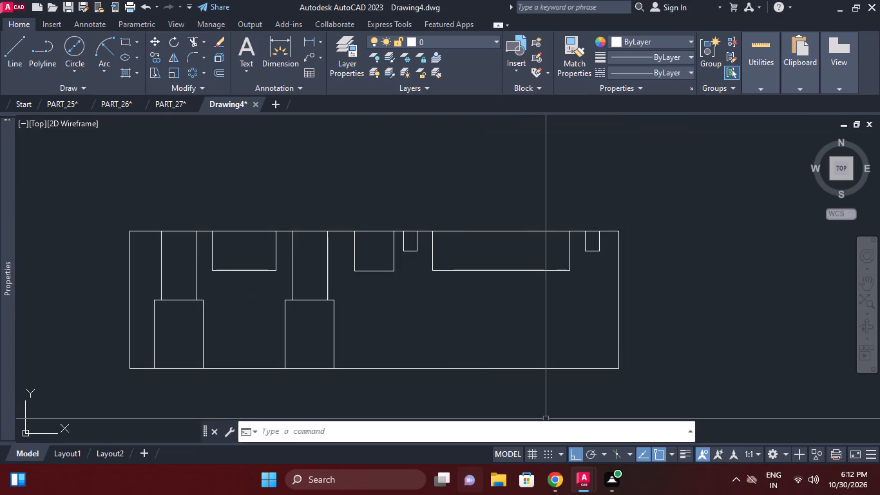
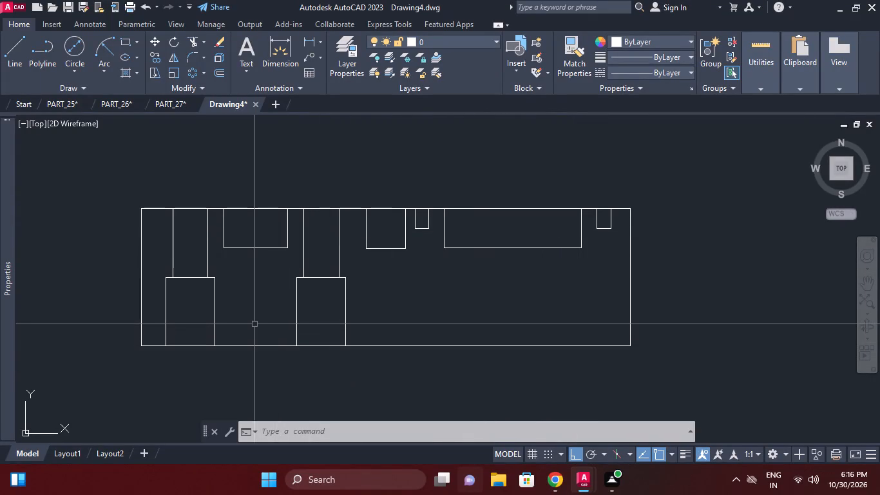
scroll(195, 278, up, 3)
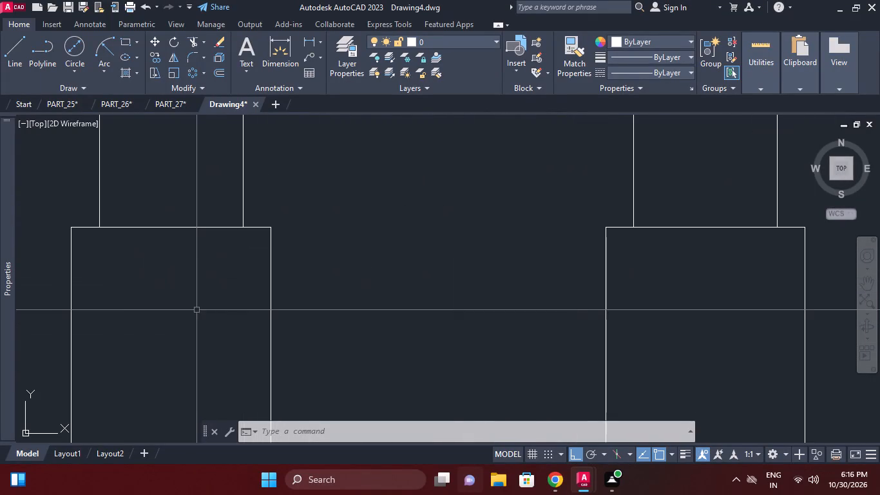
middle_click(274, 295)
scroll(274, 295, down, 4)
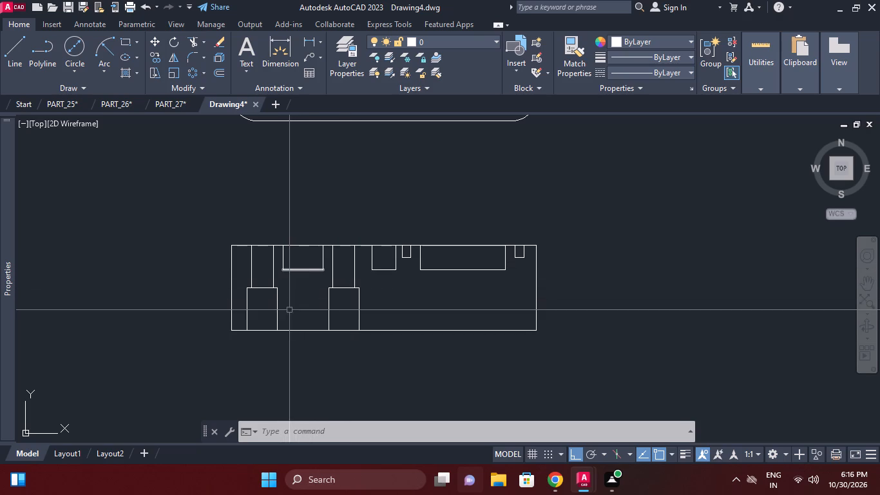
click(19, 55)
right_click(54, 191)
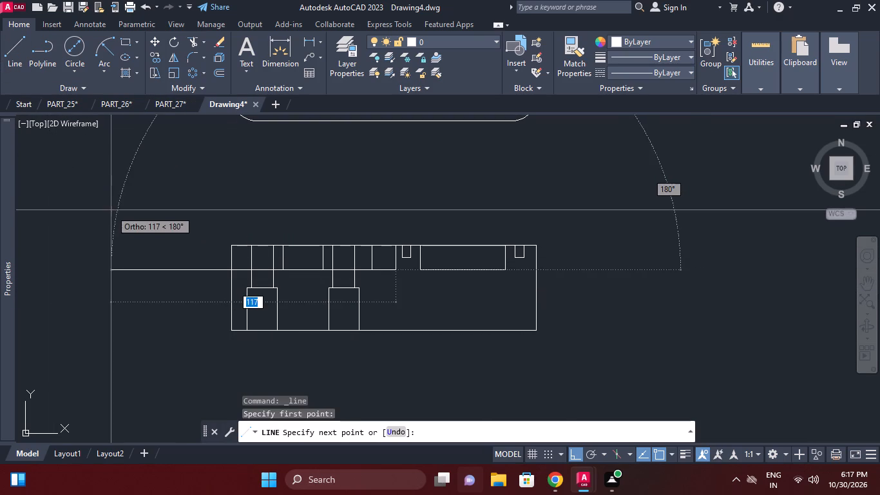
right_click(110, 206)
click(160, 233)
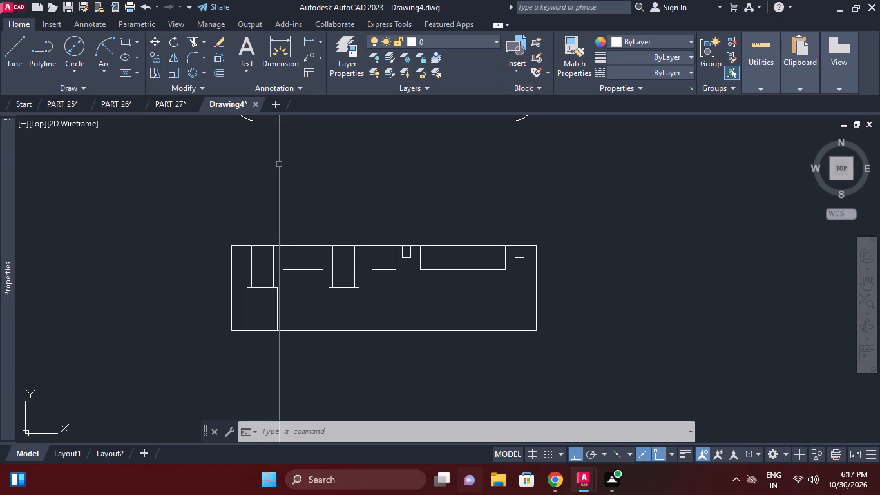
Draw vertical construction lines through the centres of the two stepped holes and the three larger top pockets.
click(86, 87)
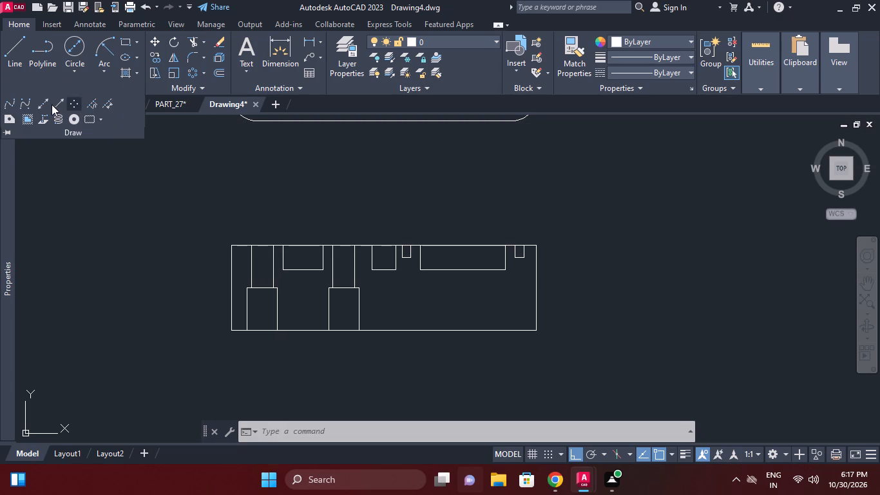
click(48, 101)
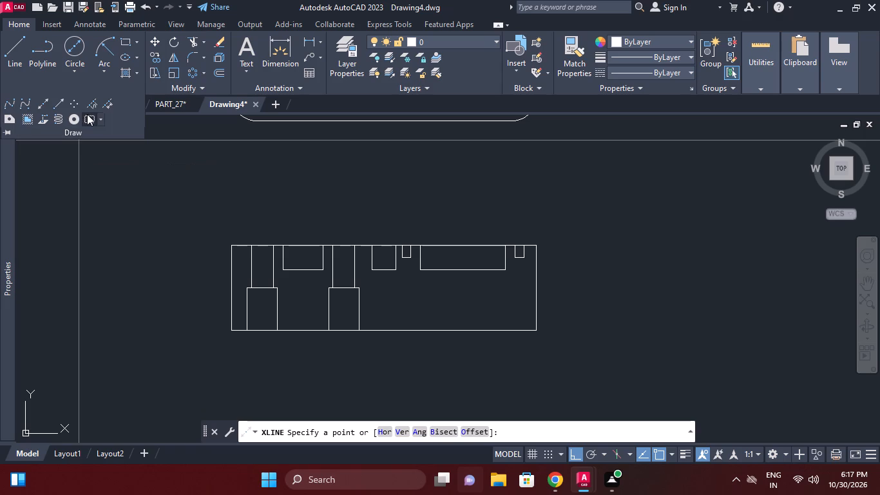
click(403, 428)
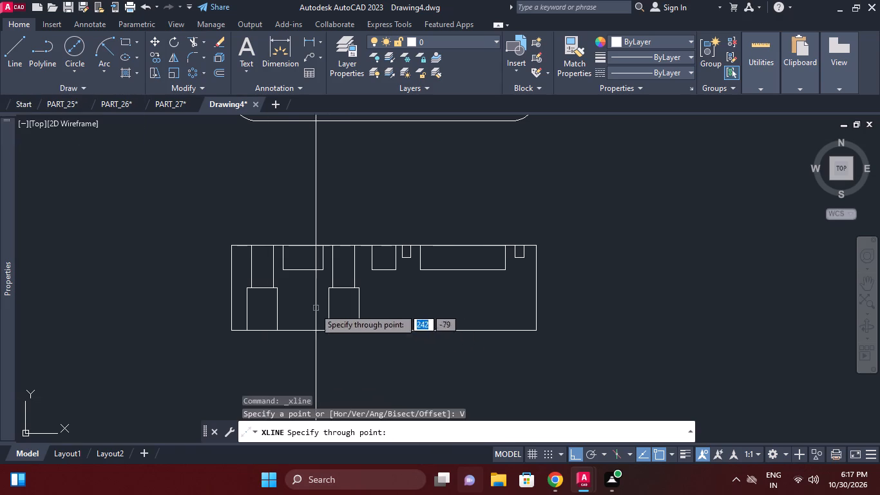
click(261, 289)
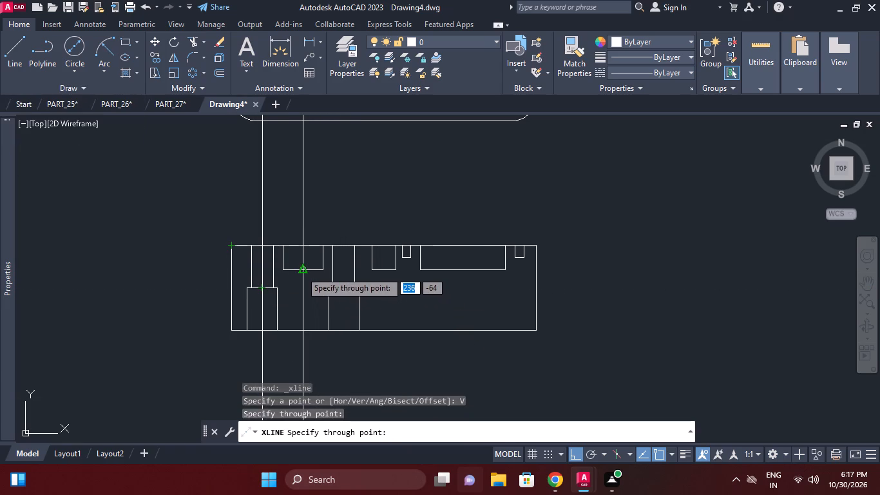
click(302, 270)
click(342, 287)
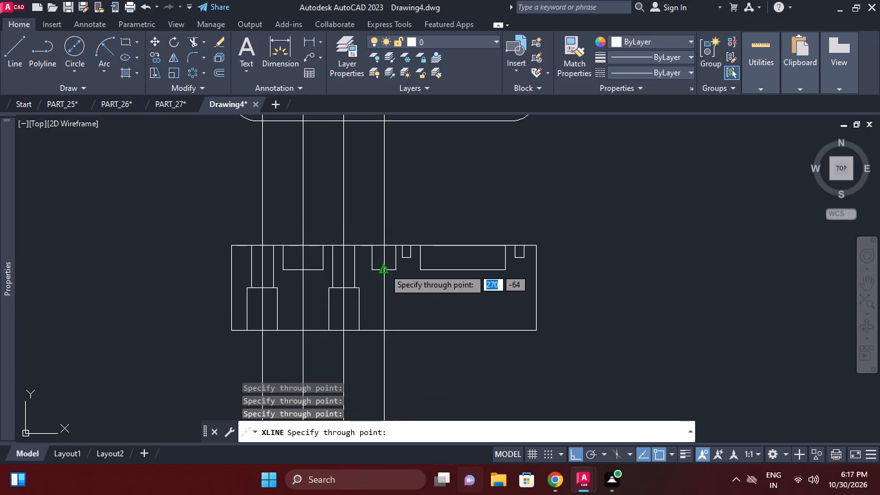
click(382, 267)
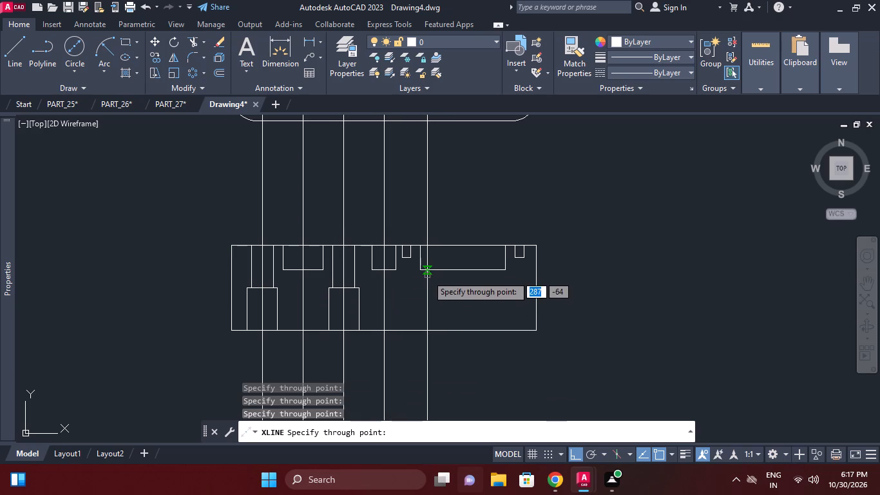
scroll(483, 287, up, 1)
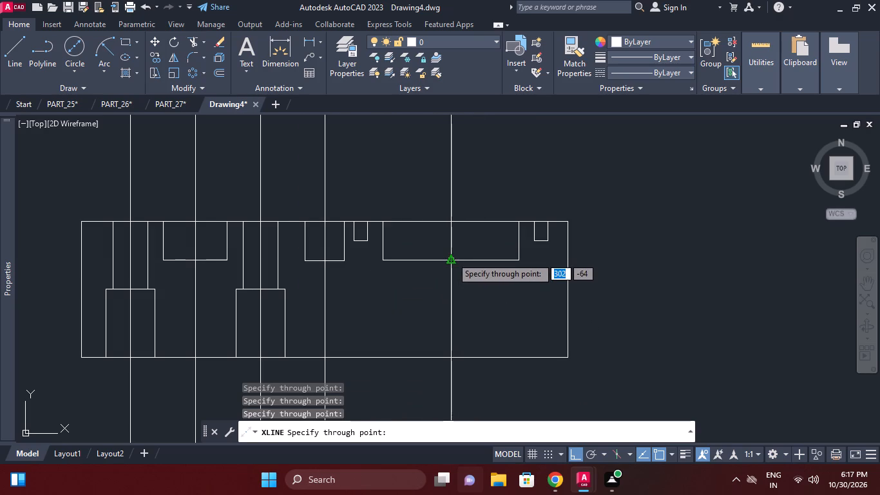
click(452, 257)
right_click(656, 239)
Draw a horizontal guide line just above the block, crossing all five vertical construction lines.
middle_drag(685, 171, 687, 164)
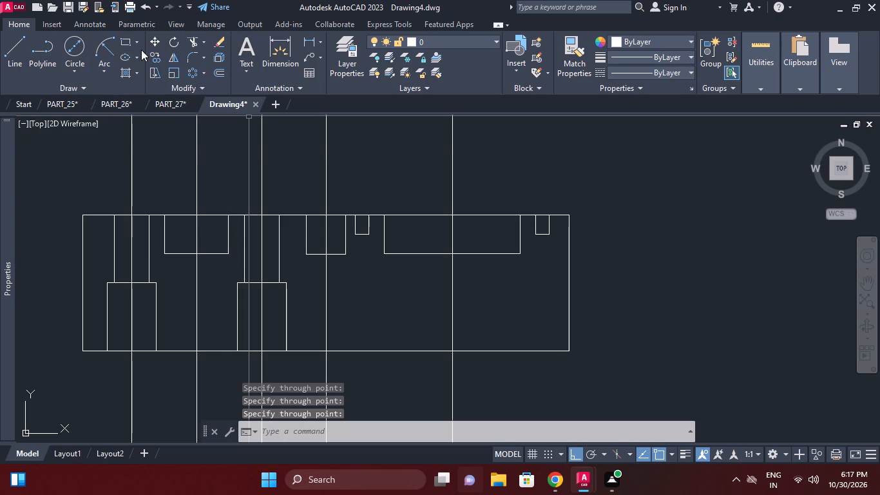
click(22, 48)
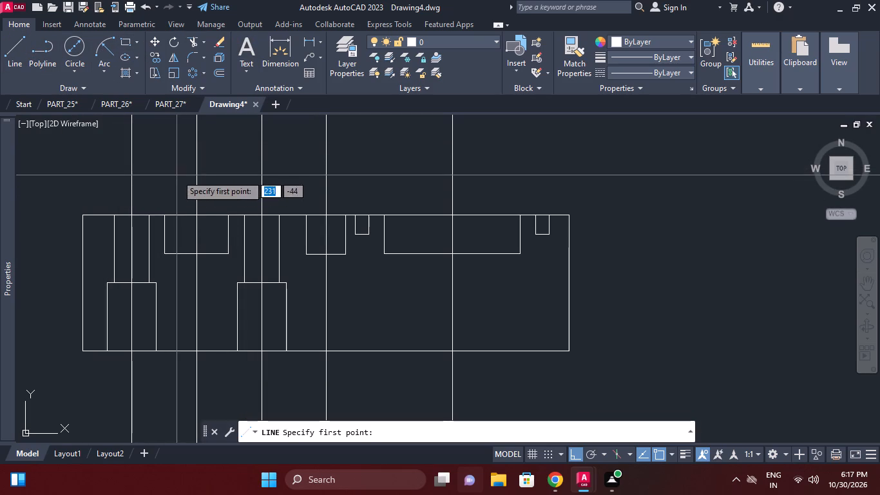
click(121, 194)
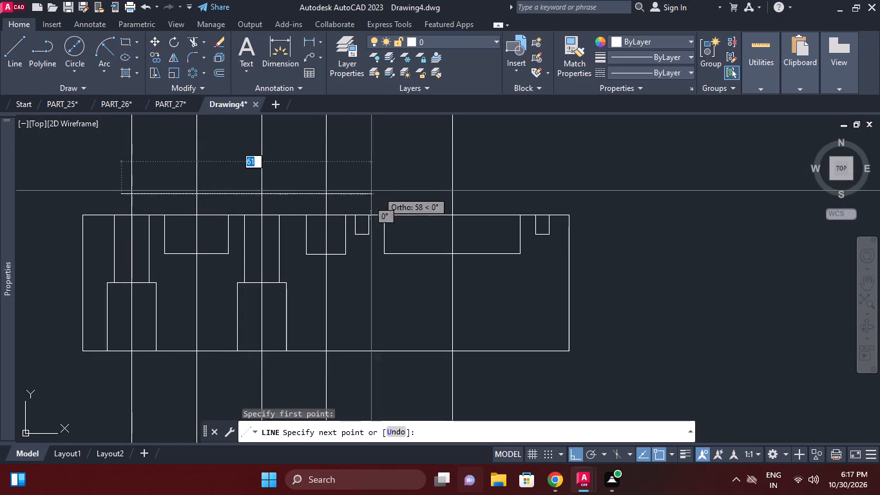
click(479, 194)
right_click(506, 187)
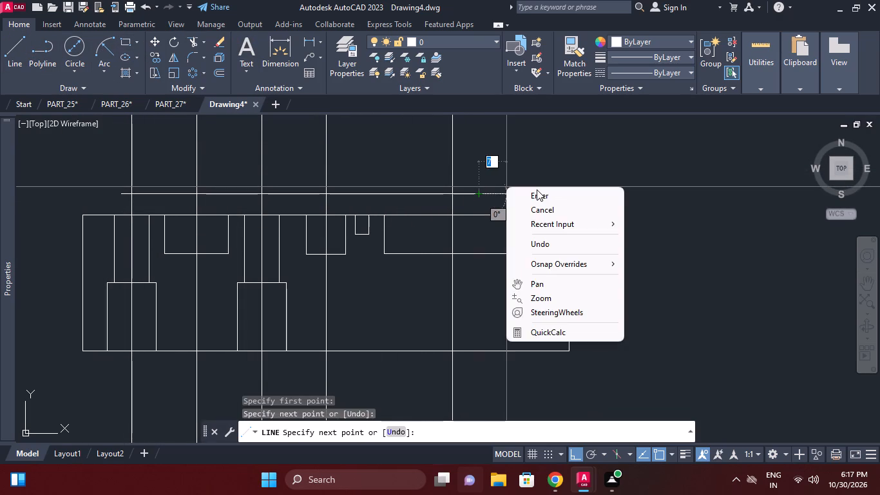
click(537, 189)
Draw a horizontal guide line just below the block, crossing the construction lines of both stepped holes.
middle_drag(424, 171, 421, 116)
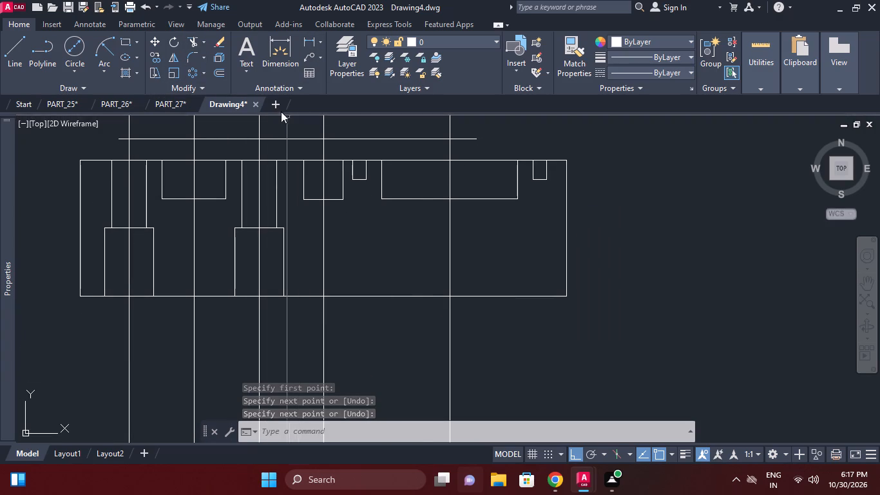
click(15, 48)
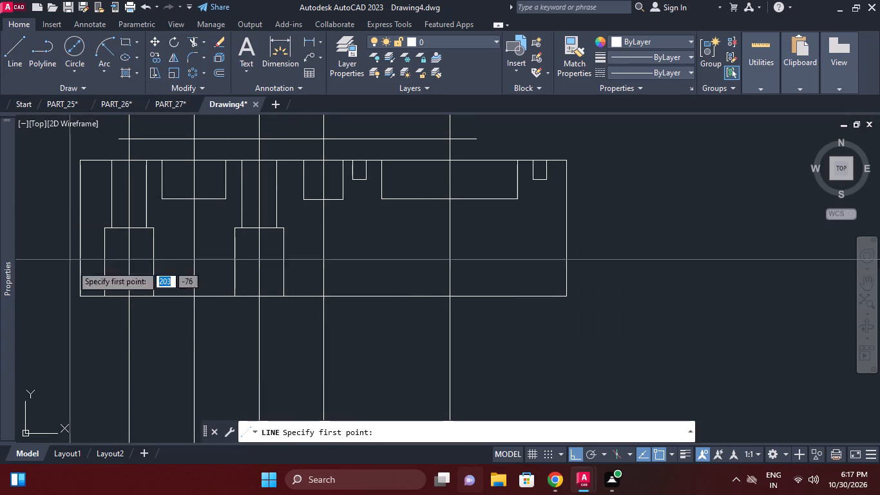
click(108, 324)
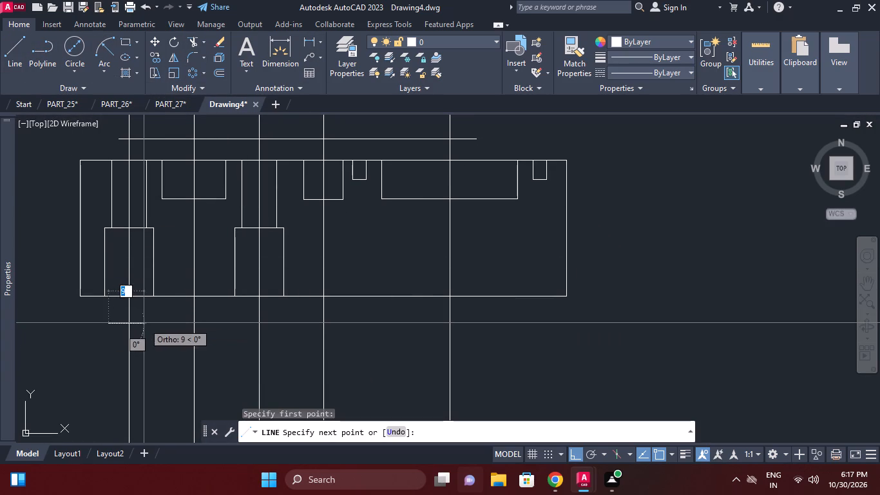
click(267, 326)
right_click(287, 320)
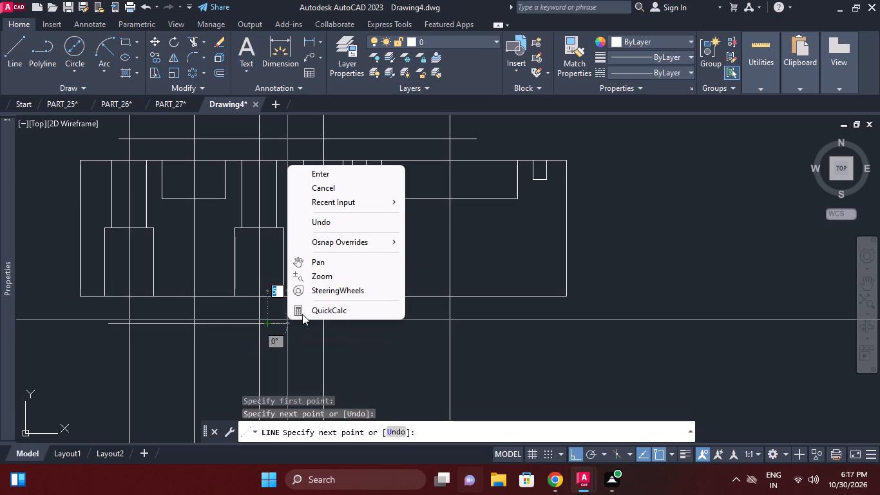
click(325, 192)
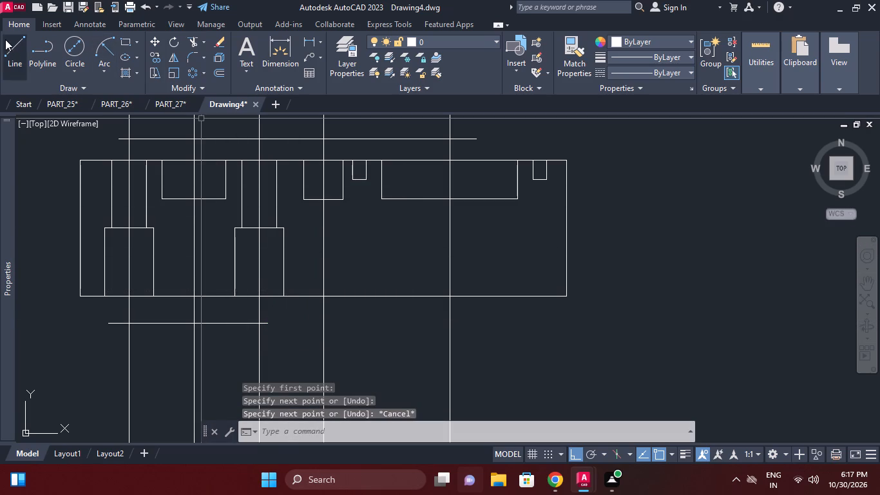
Draw a horizontal guide line inside the block just below the pockets, crossing the three pocket construction lines.
click(5, 39)
click(175, 222)
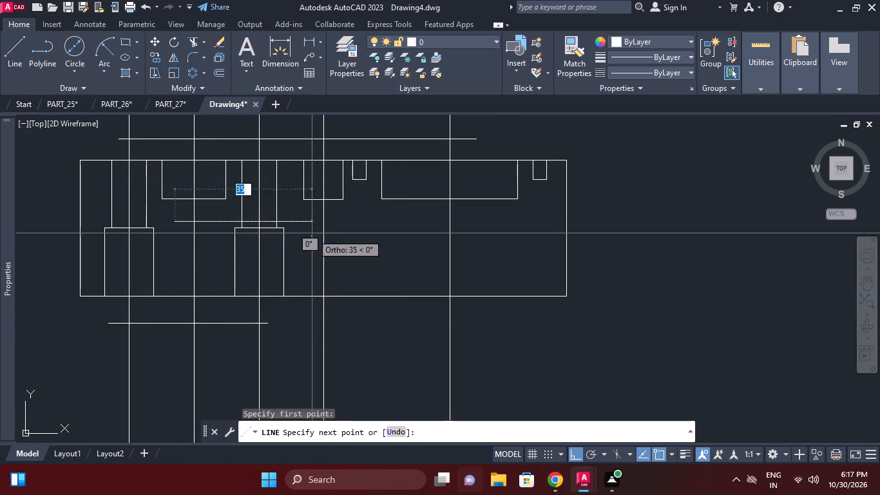
click(476, 226)
right_click(549, 230)
click(573, 236)
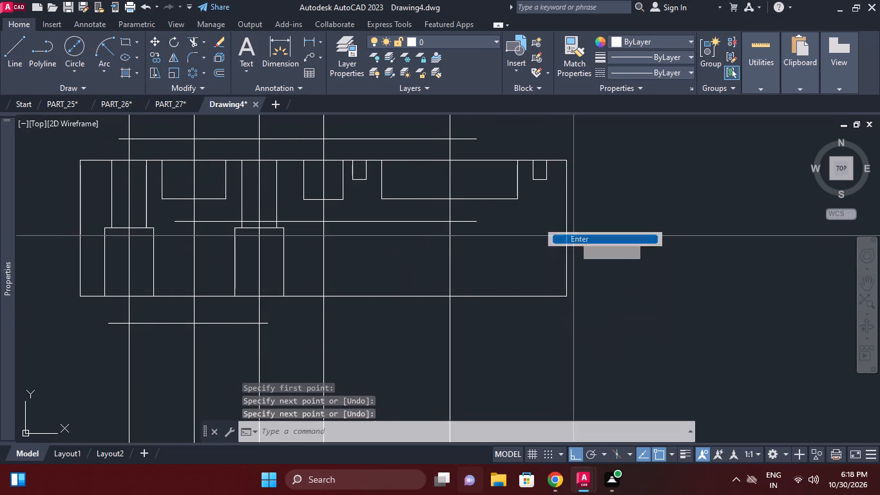
Trim off the parts of all five vertical construction lines above the upper guide line, using all objects as cutting edges.
scroll(367, 239, down, 1)
middle_drag(366, 240, 365, 255)
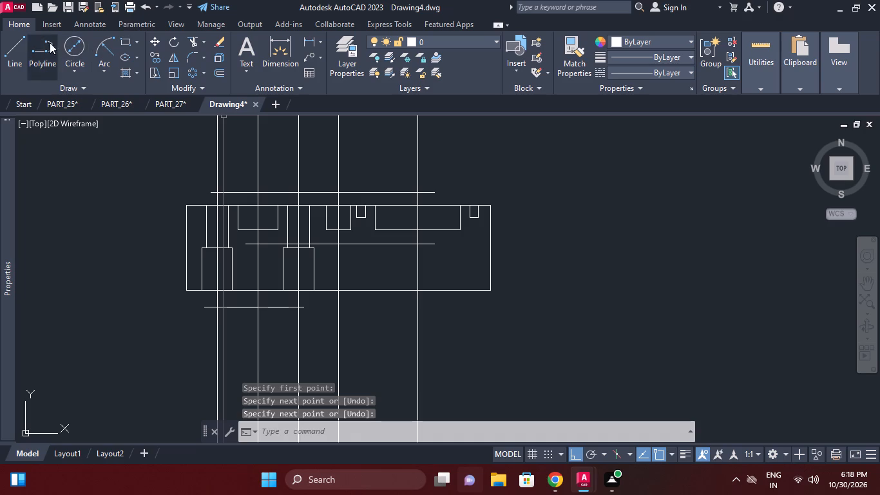
click(187, 40)
click(193, 44)
right_click(145, 153)
click(164, 158)
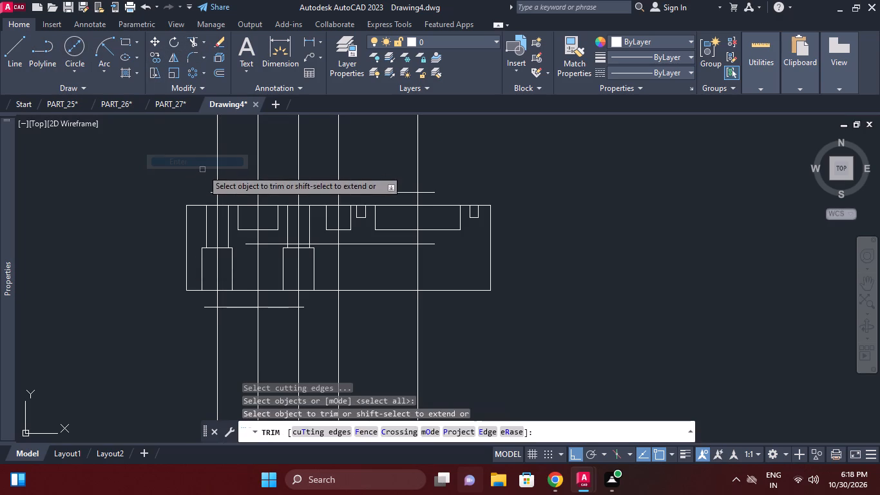
click(202, 168)
click(228, 163)
click(239, 166)
click(269, 162)
click(293, 166)
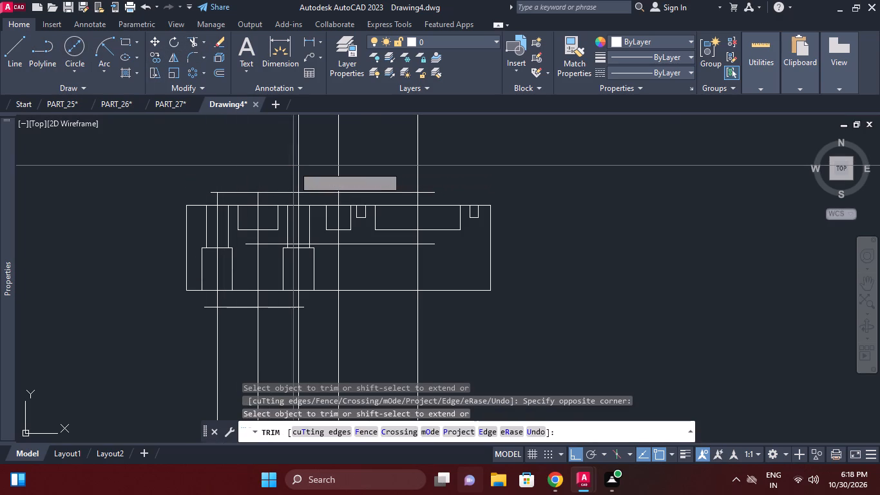
click(303, 159)
click(327, 165)
click(344, 159)
click(385, 166)
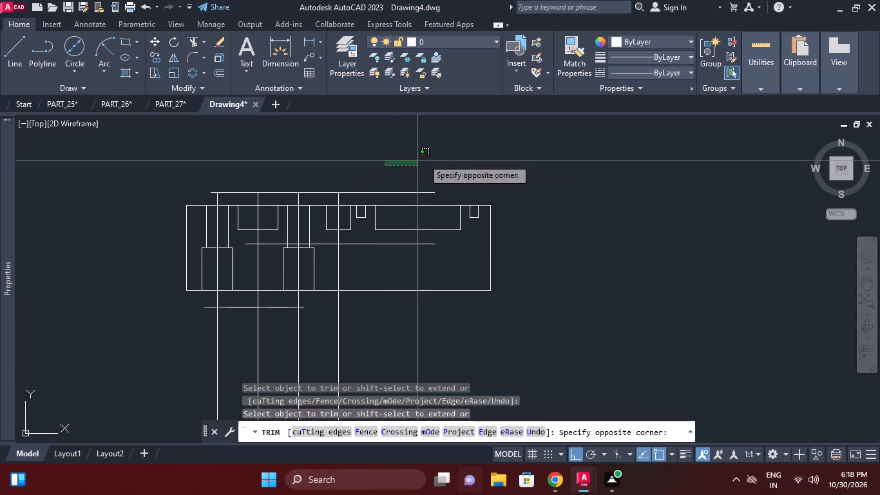
click(426, 157)
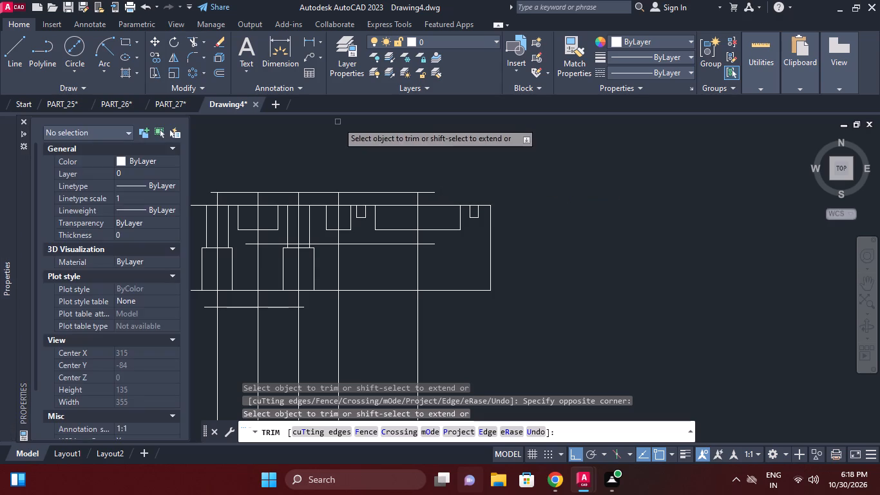
Trim off the parts of the two stepped holes' centre lines that extend below the lower guide line.
scroll(399, 177, up, 1)
middle_drag(273, 193, 381, 135)
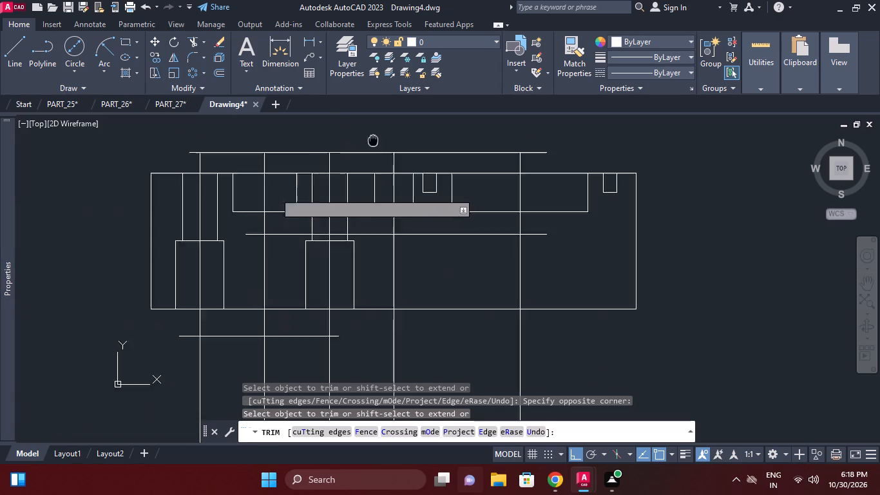
middle_drag(381, 135, 383, 134)
click(215, 336)
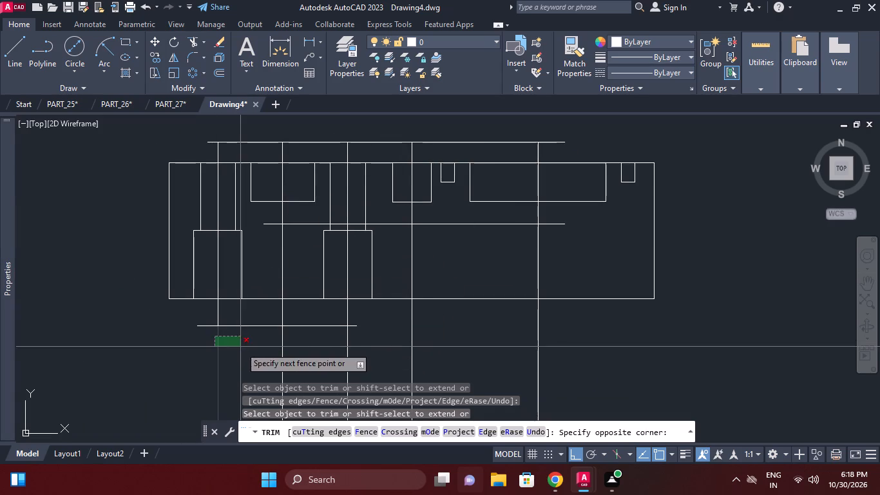
click(240, 347)
click(327, 344)
click(370, 342)
right_click(378, 327)
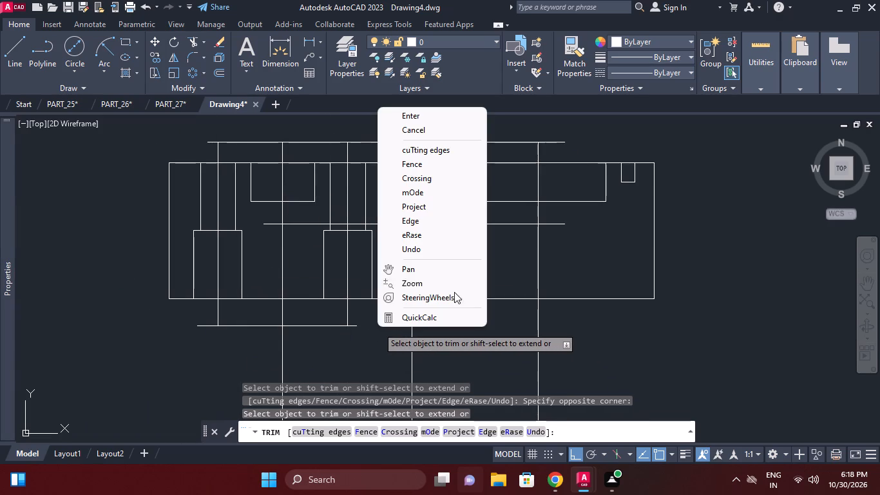
click(419, 123)
Erase the horizontal guide lines above and below the block.
click(267, 141)
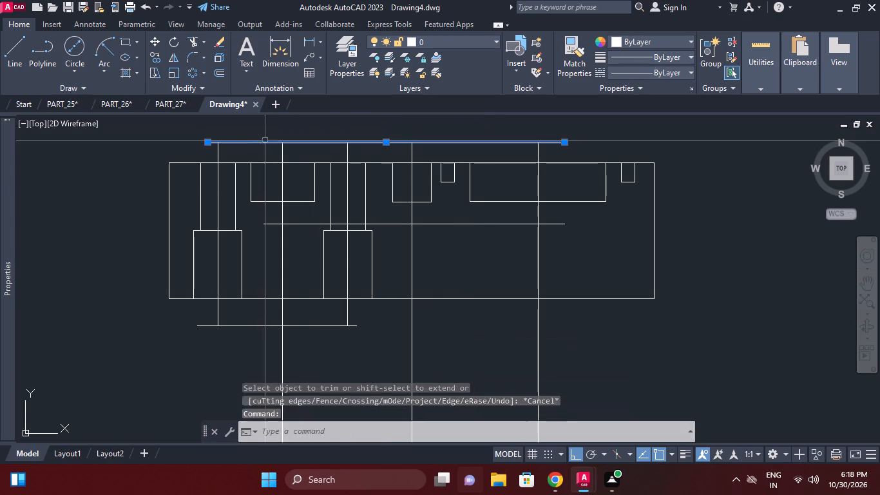
click(244, 324)
right_click(685, 166)
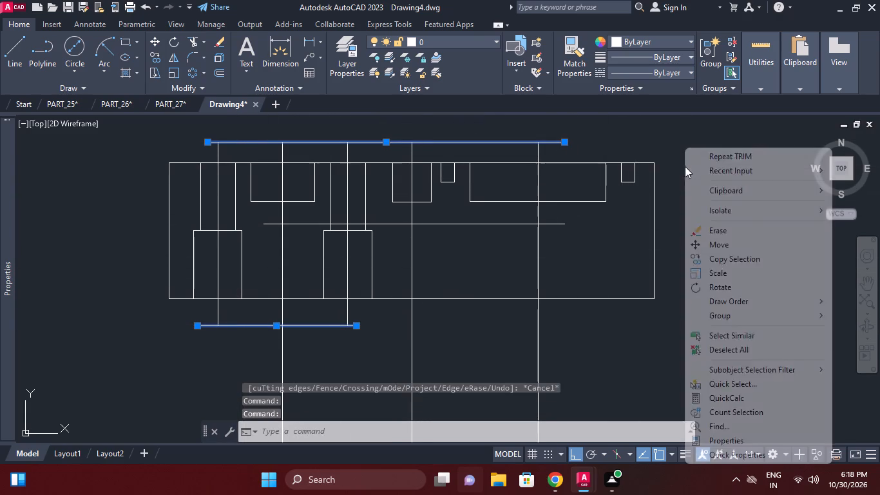
click(713, 230)
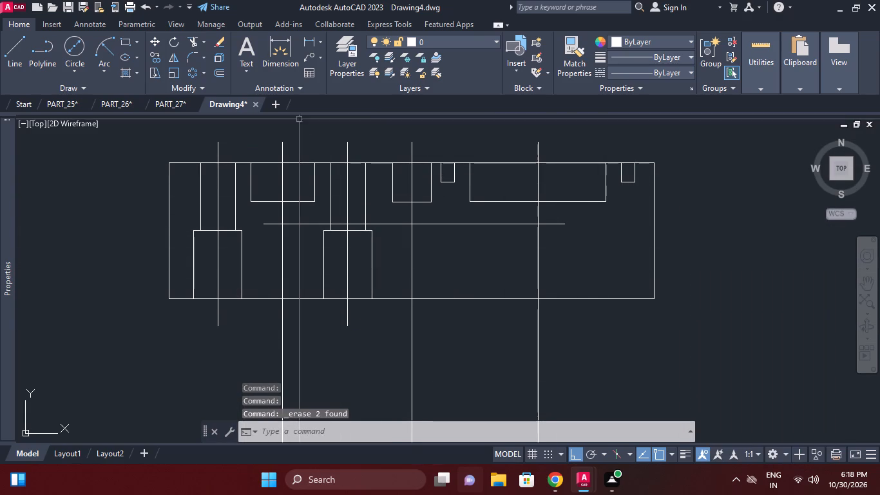
Trim the three pocket construction lines between the inner guide line and the block's bottom edge, using all objects as cutting edges.
click(189, 39)
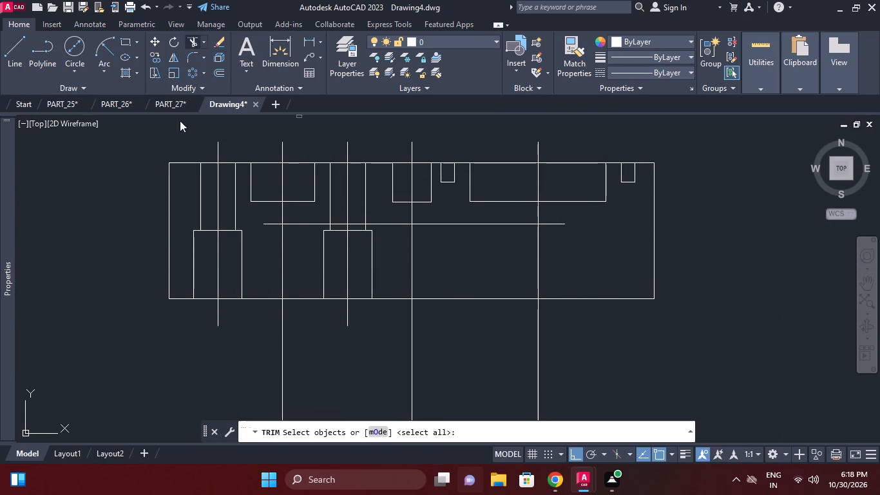
right_click(98, 273)
click(140, 278)
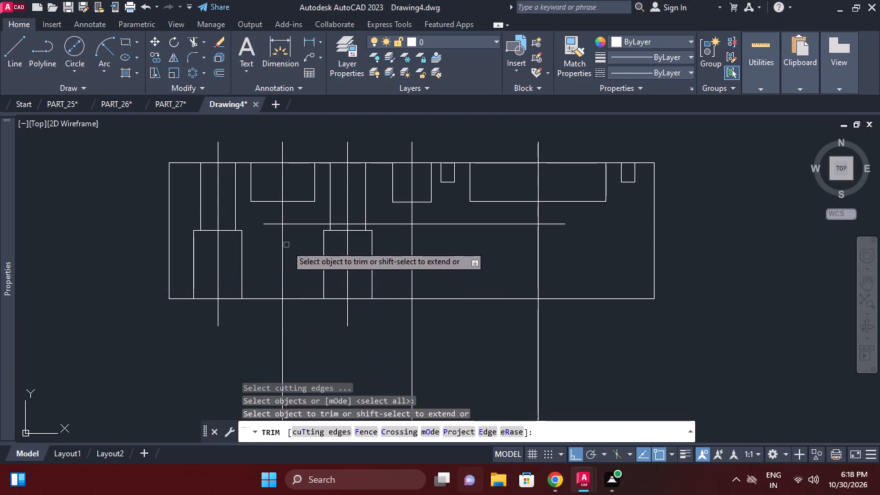
click(282, 238)
click(410, 234)
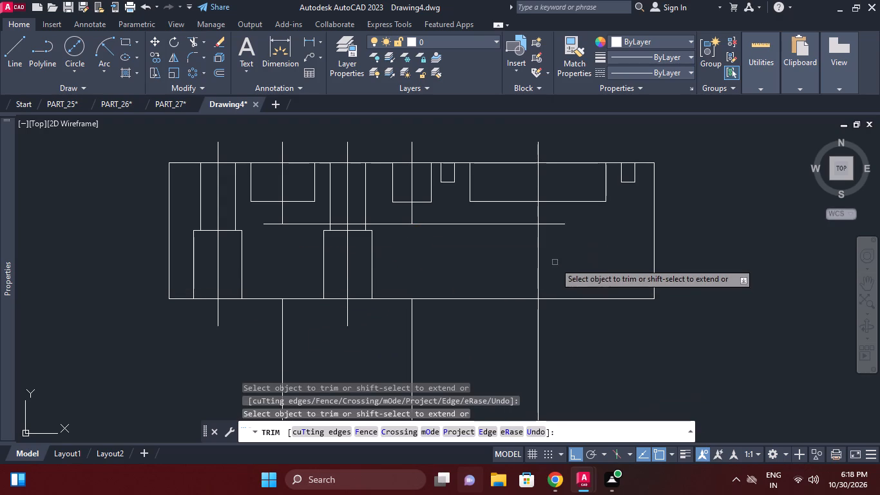
click(538, 246)
right_click(600, 240)
click(624, 258)
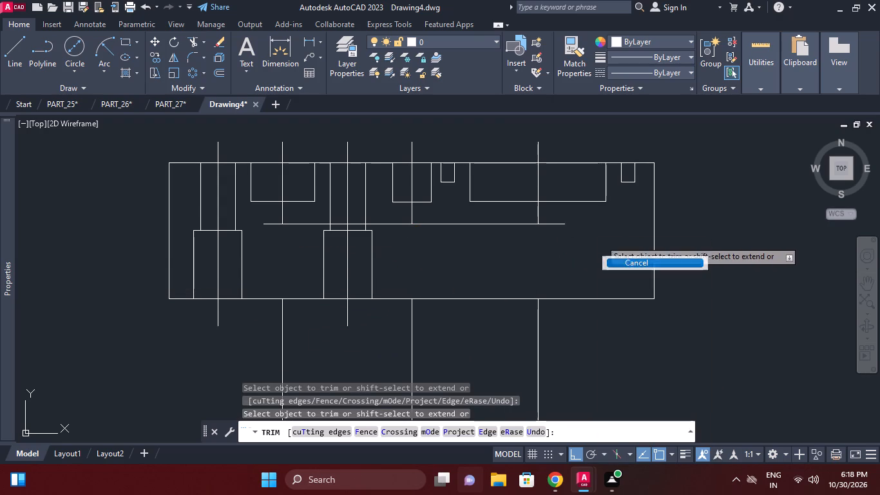
Erase the horizontal guide line inside the block below the pockets.
click(462, 242)
click(454, 226)
click(452, 224)
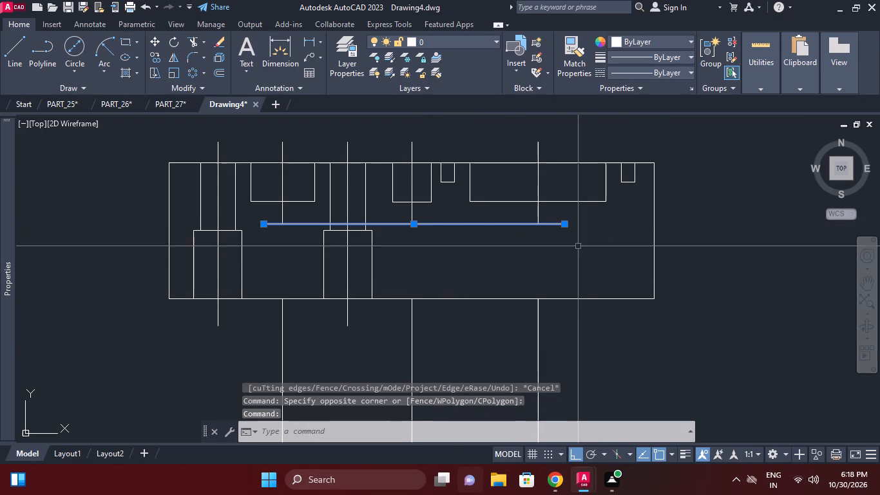
right_click(578, 246)
click(610, 217)
Erase the three leftover vertical construction line pieces below the block.
middle_drag(600, 335, 609, 271)
drag(598, 323, 588, 318)
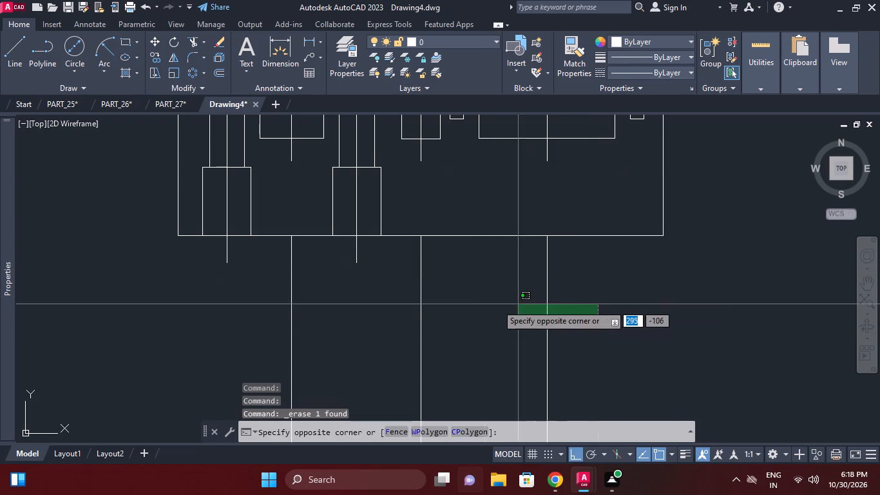
click(247, 291)
right_click(321, 357)
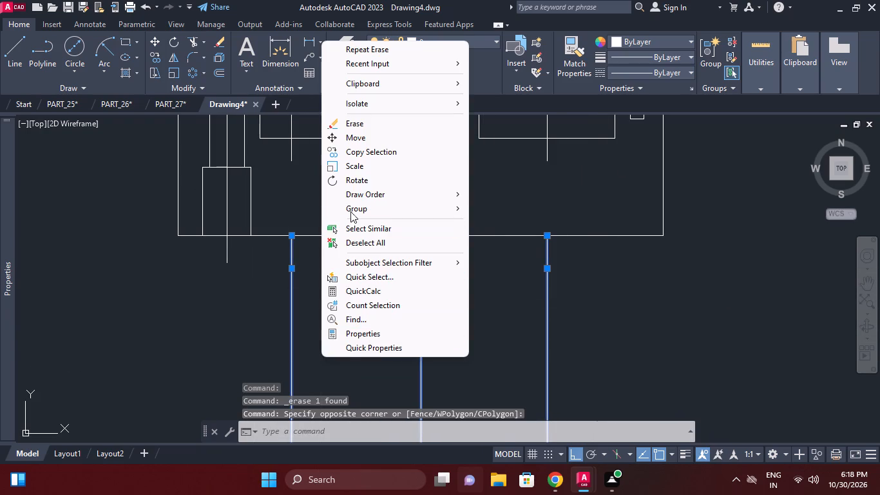
click(360, 125)
Load the CENTER linetype from acad.lin into the drawing.
scroll(381, 249, down, 1)
middle_drag(381, 252, 389, 276)
scroll(350, 232, up, 1)
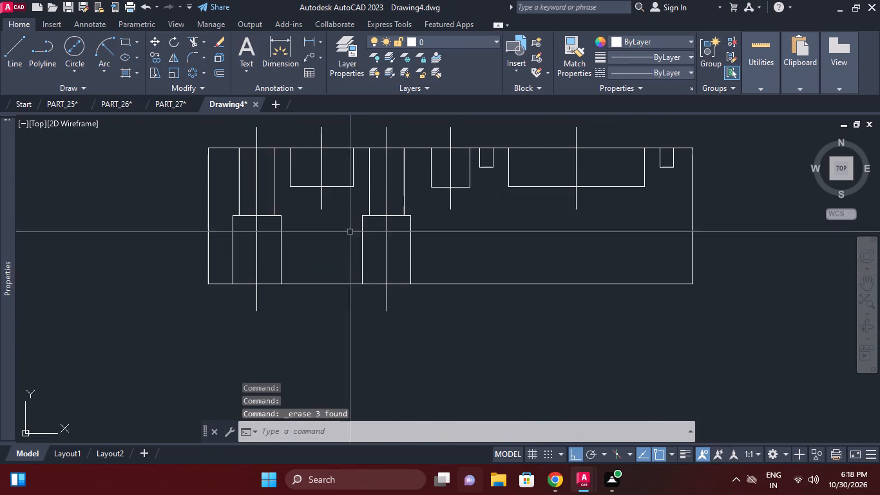
click(260, 246)
click(251, 237)
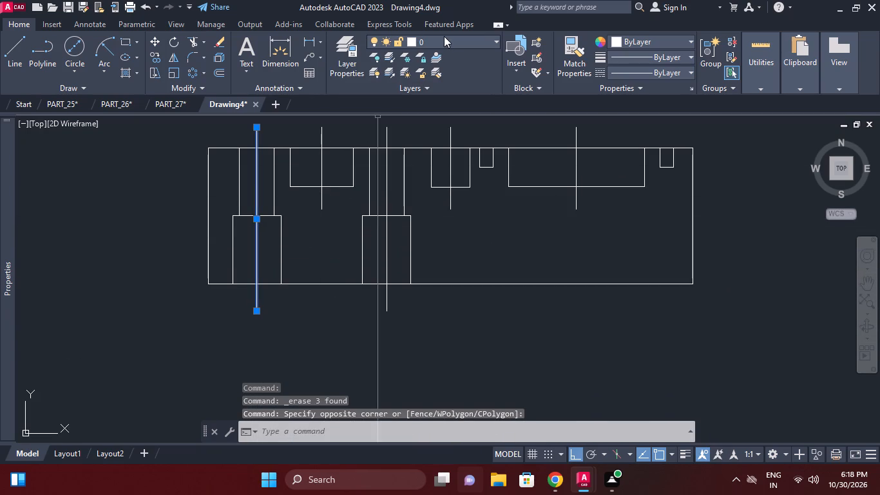
click(444, 36)
click(601, 228)
click(541, 225)
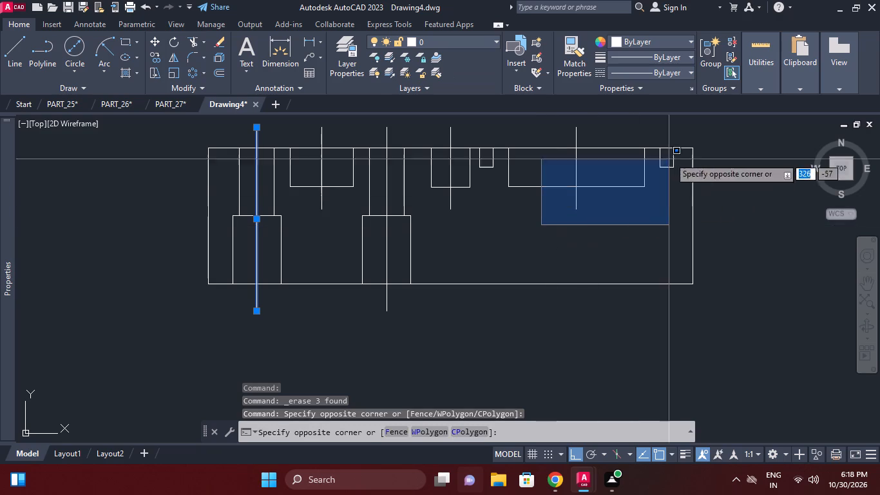
click(615, 230)
click(658, 73)
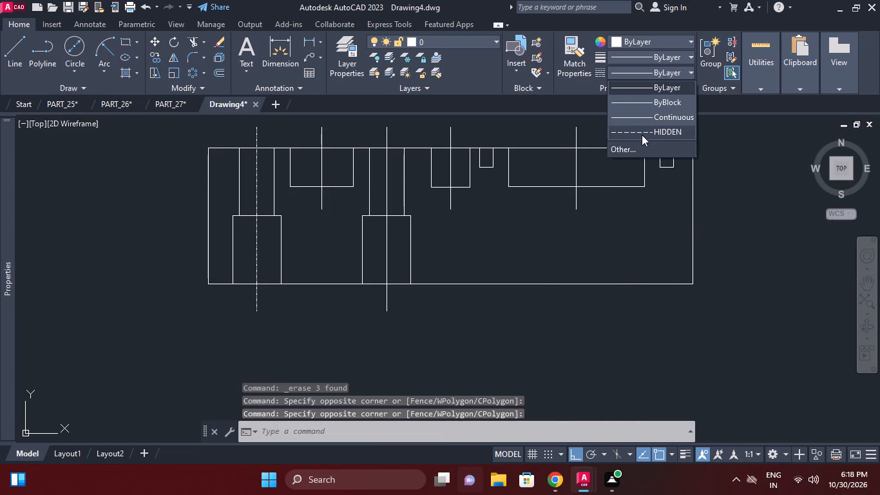
click(634, 150)
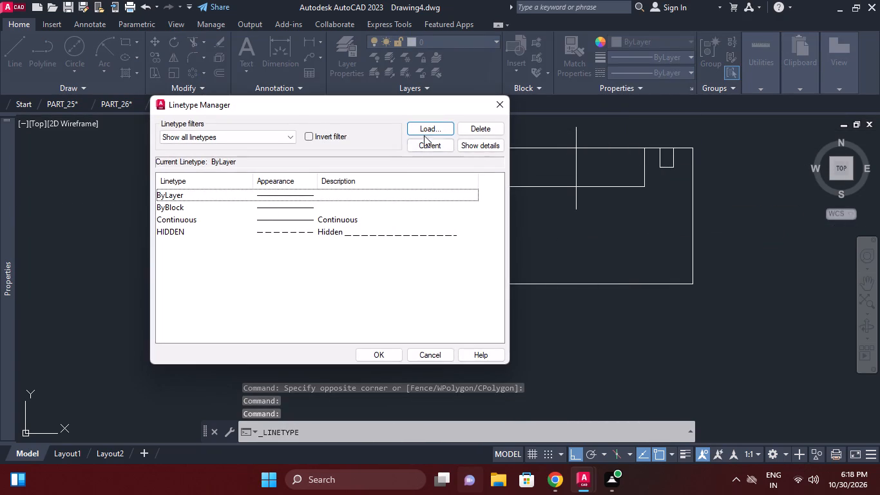
click(434, 128)
scroll(289, 256, down, 7)
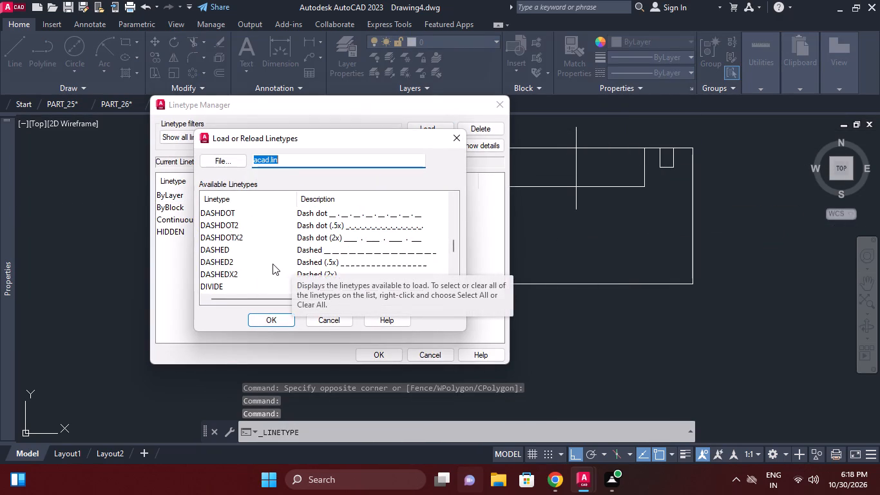
scroll(273, 264, down, 1)
scroll(337, 267, down, 2)
scroll(276, 267, down, 1)
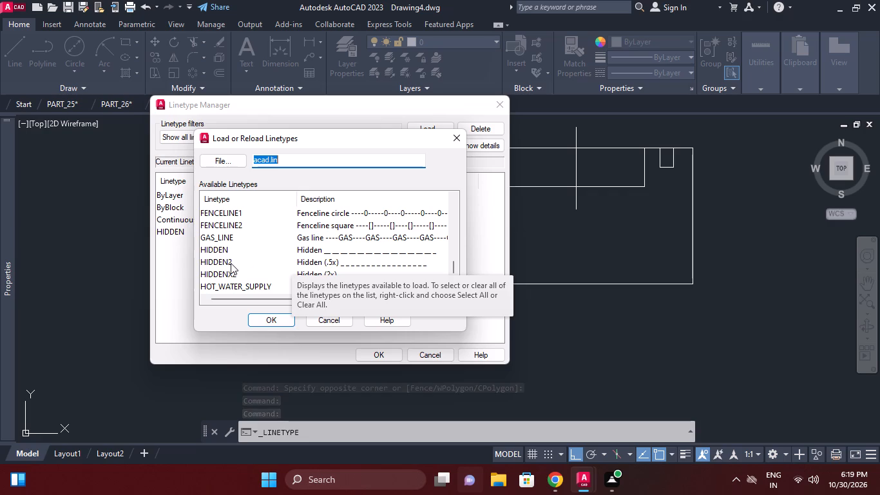
scroll(271, 247, up, 6)
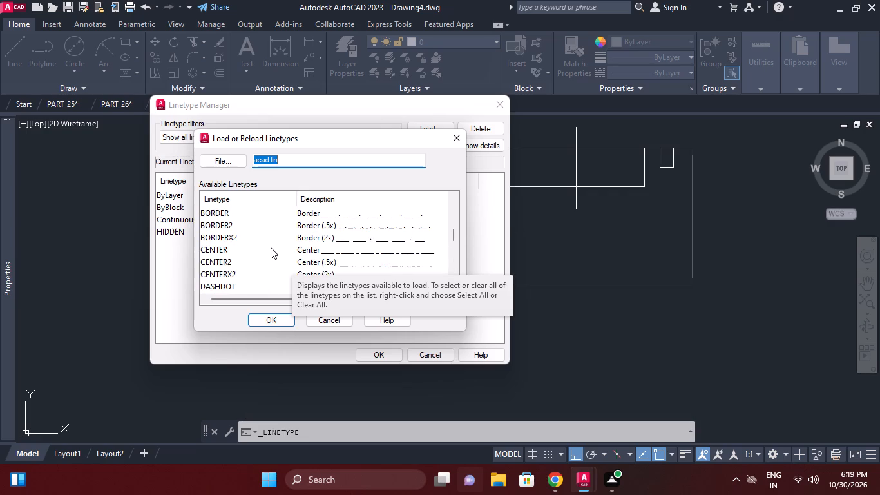
click(239, 251)
click(267, 321)
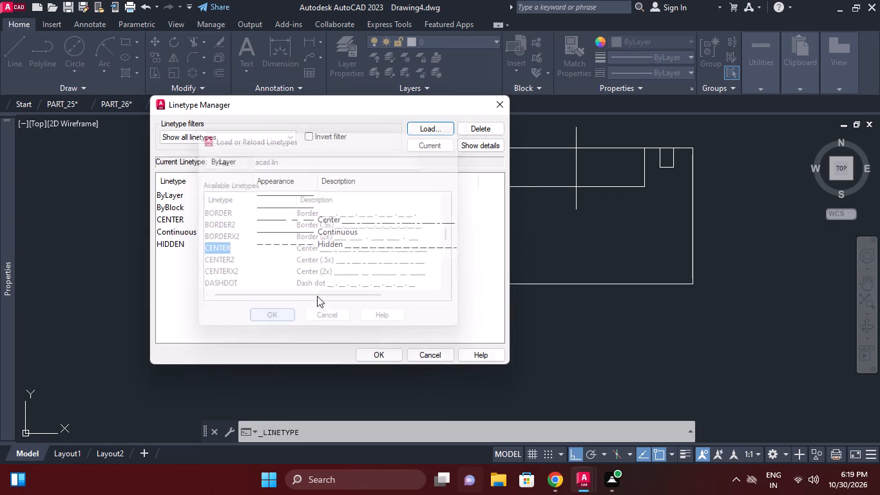
click(390, 349)
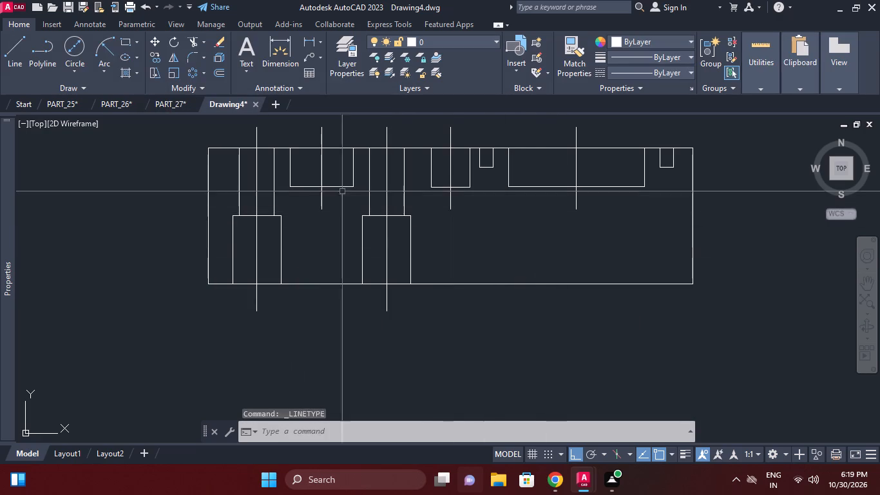
Format the leftmost stepped hole's centre line with the CENTER linetype, linetype scale 10 and colour Red.
click(263, 176)
click(250, 162)
click(650, 73)
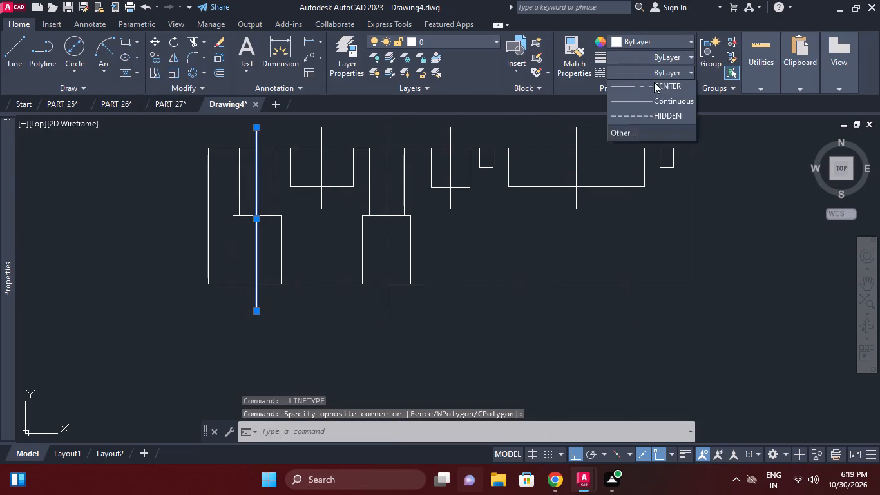
click(656, 150)
click(660, 73)
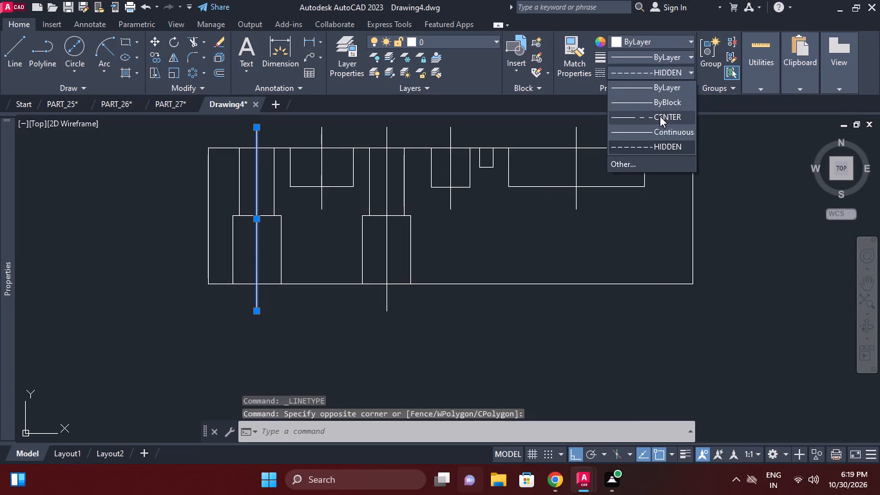
click(653, 120)
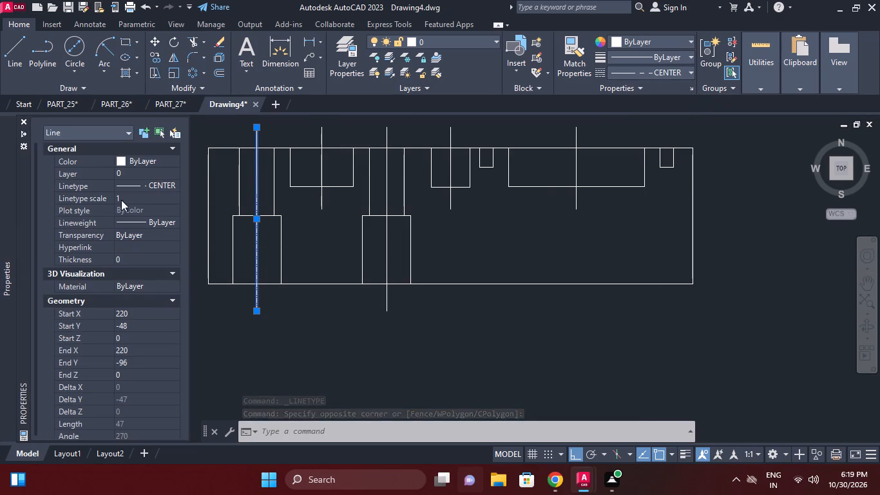
click(121, 200)
text(10)
key(Return)
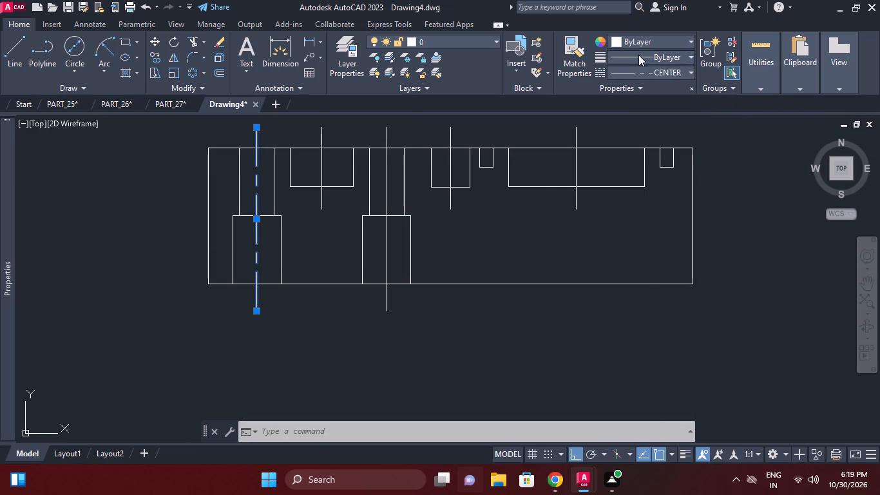
click(638, 55)
click(655, 45)
click(665, 43)
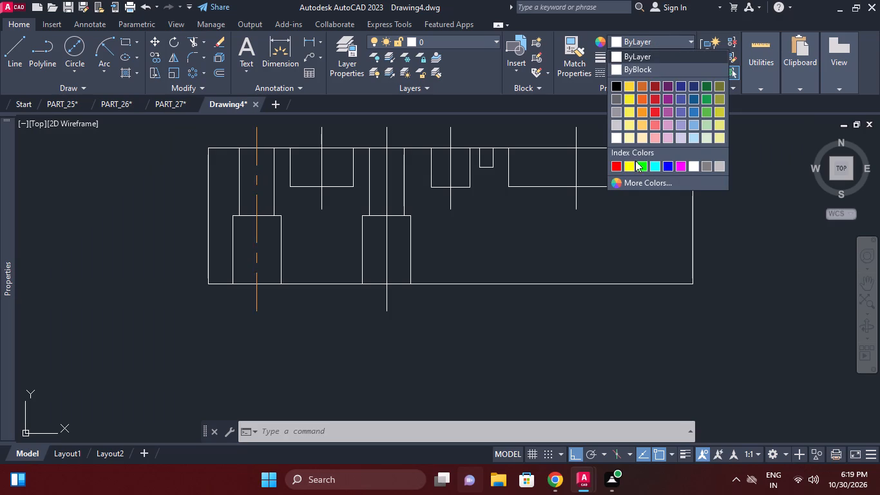
click(619, 170)
right_click(530, 257)
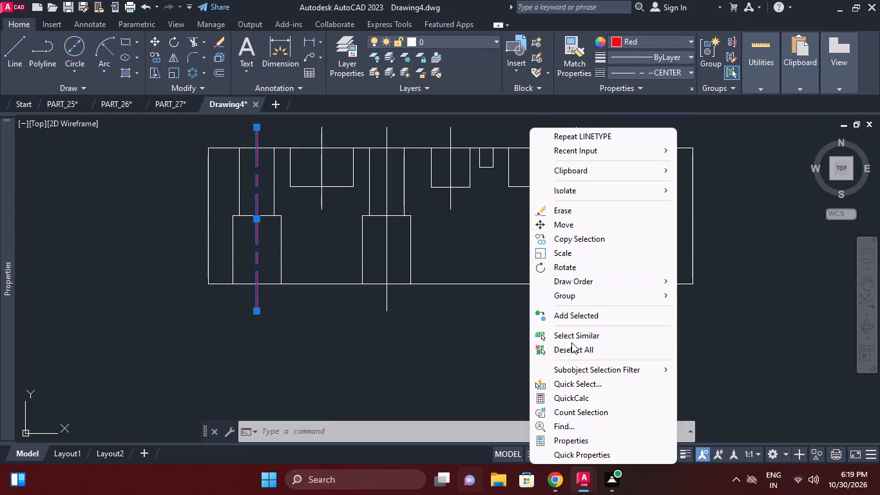
click(569, 351)
Format the centre line of the pocket between the two stepped holes with the CENTER linetype, linetype scale 5 and colour Red.
scroll(343, 173, up, 1)
click(340, 169)
click(293, 165)
scroll(409, 211, down, 1)
click(669, 75)
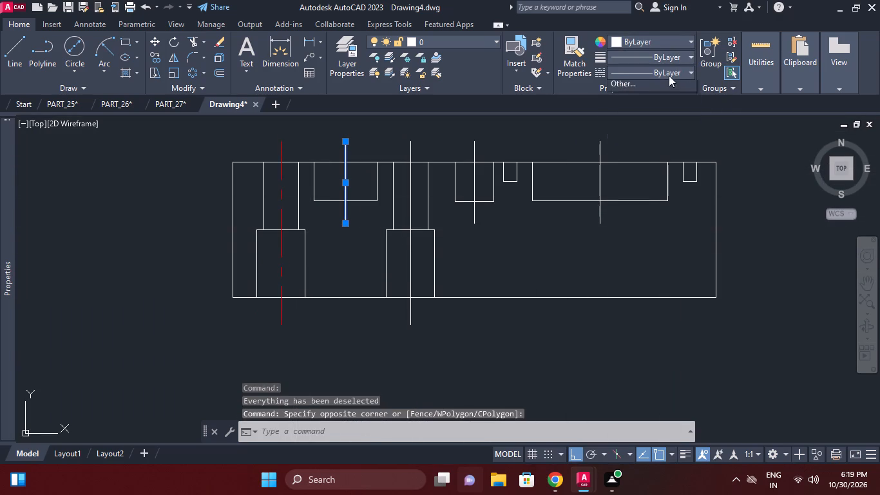
click(656, 118)
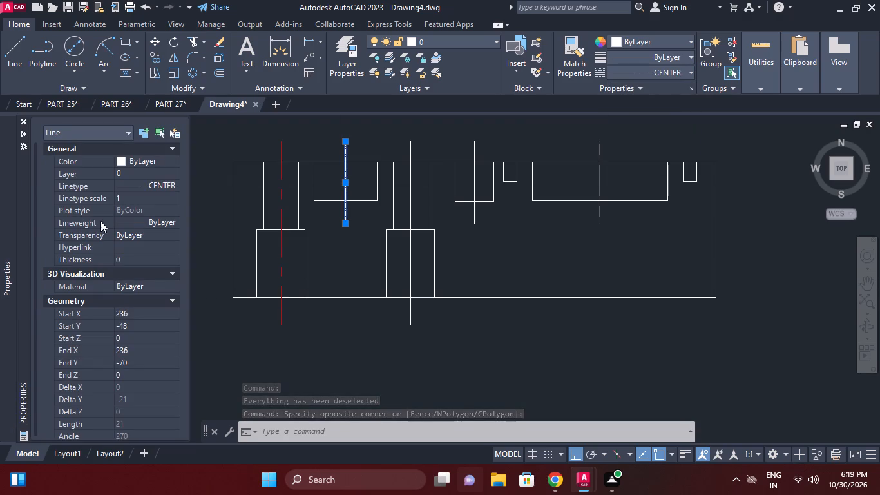
click(135, 198)
key(5)
key(Return)
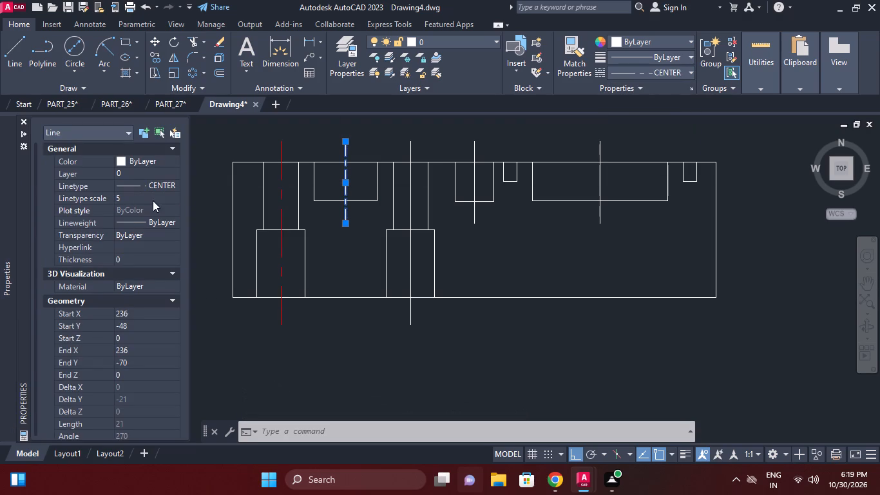
click(667, 42)
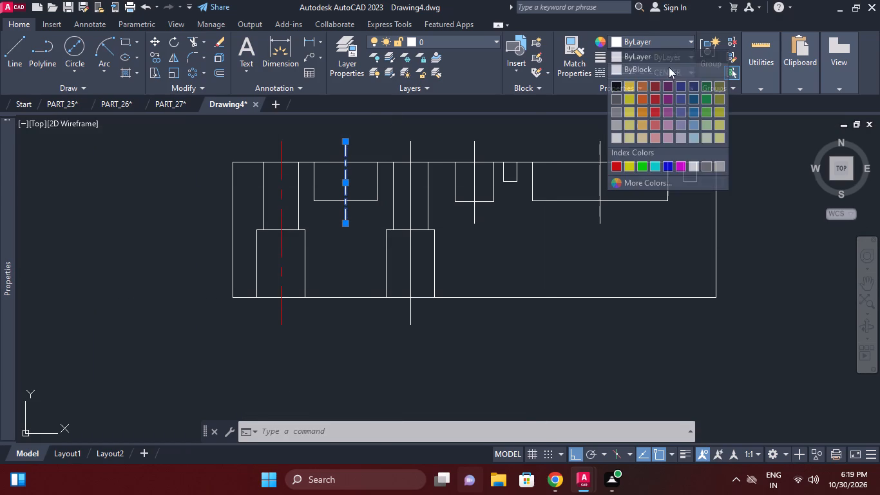
click(615, 164)
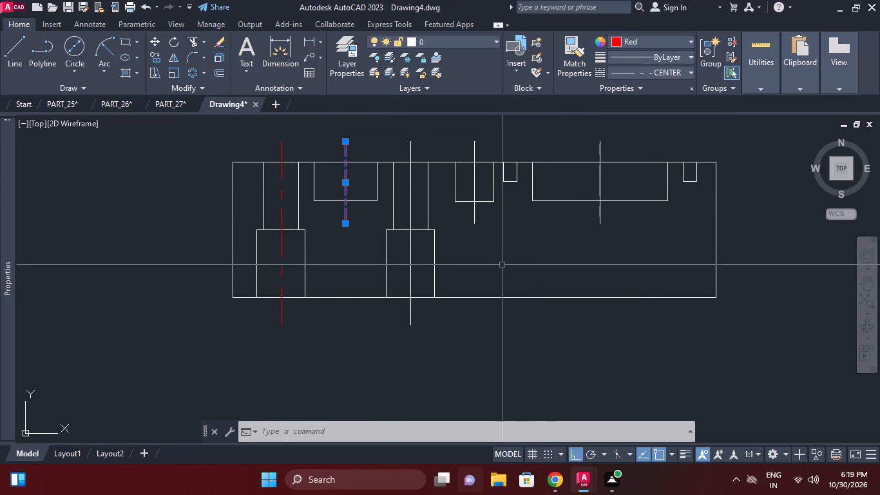
right_click(502, 265)
click(547, 344)
Format the second stepped hole's centre line with the CENTER linetype, linetype scale 10 and colour Red.
click(417, 212)
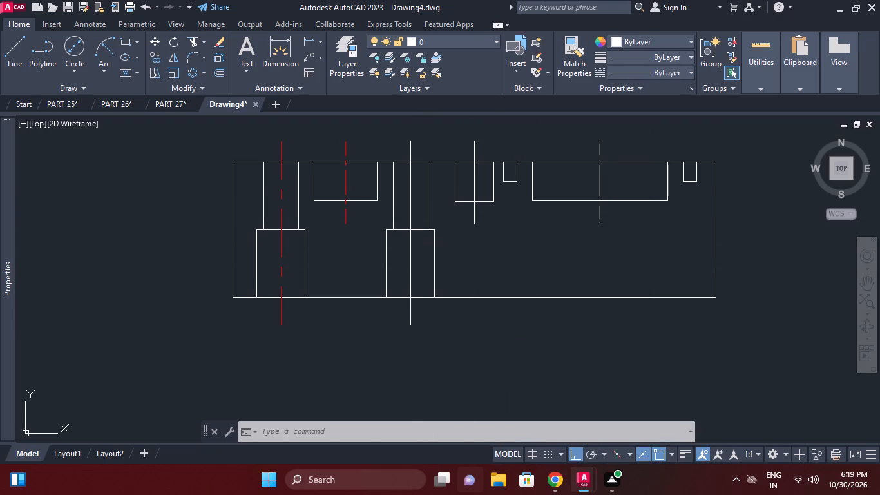
click(408, 204)
click(660, 64)
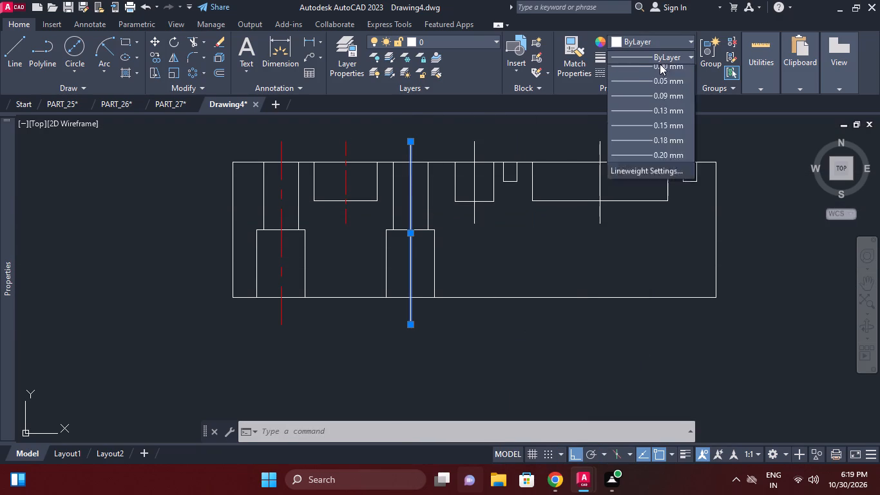
click(678, 48)
click(684, 67)
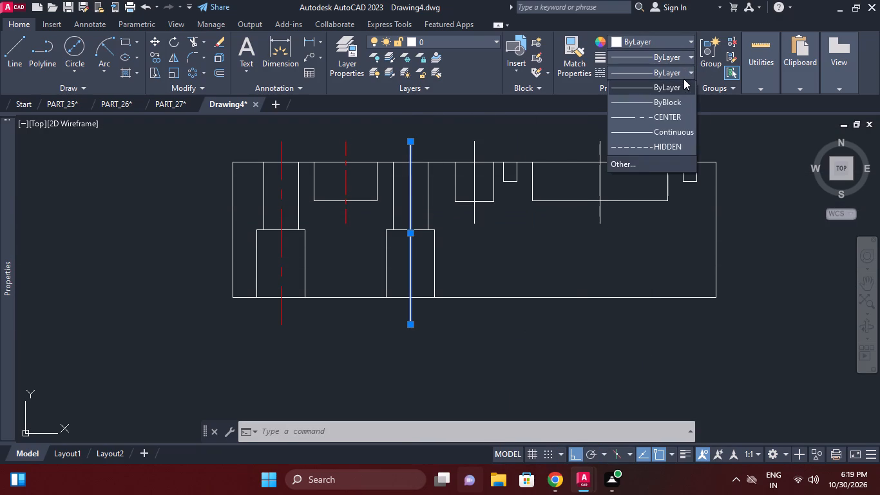
click(661, 118)
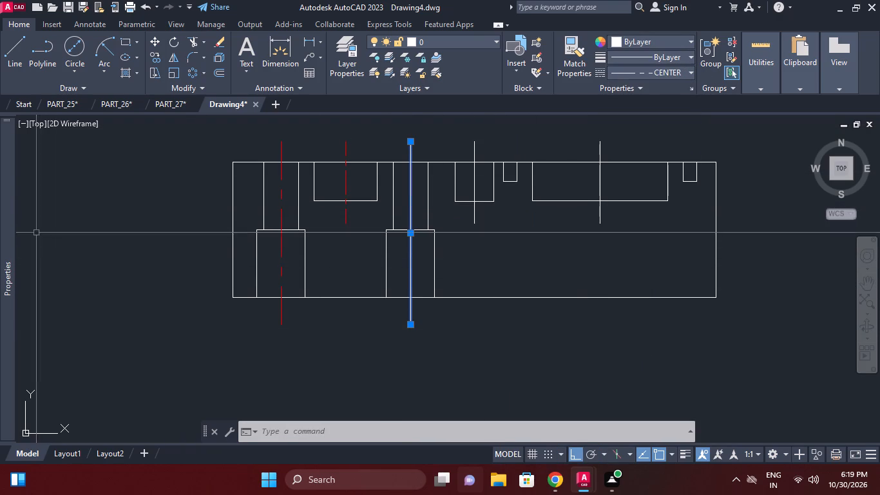
click(136, 200)
text(10)
key(Return)
scroll(186, 155, up, 1)
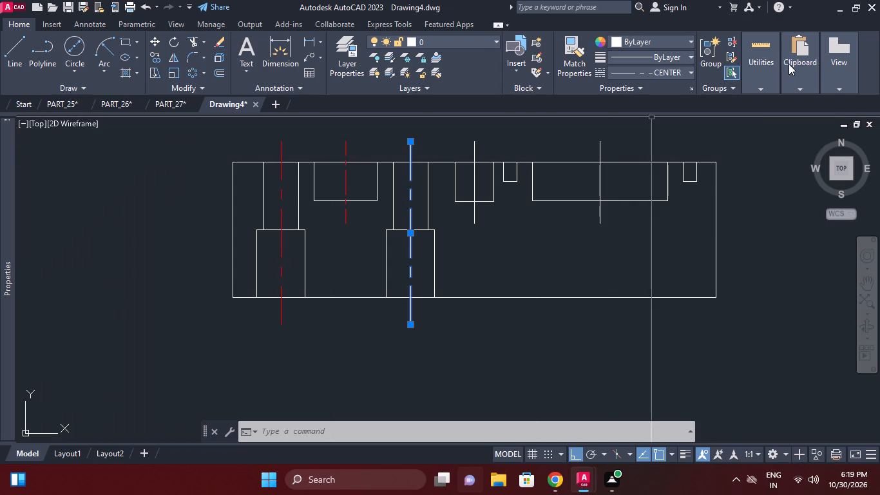
click(651, 47)
click(616, 161)
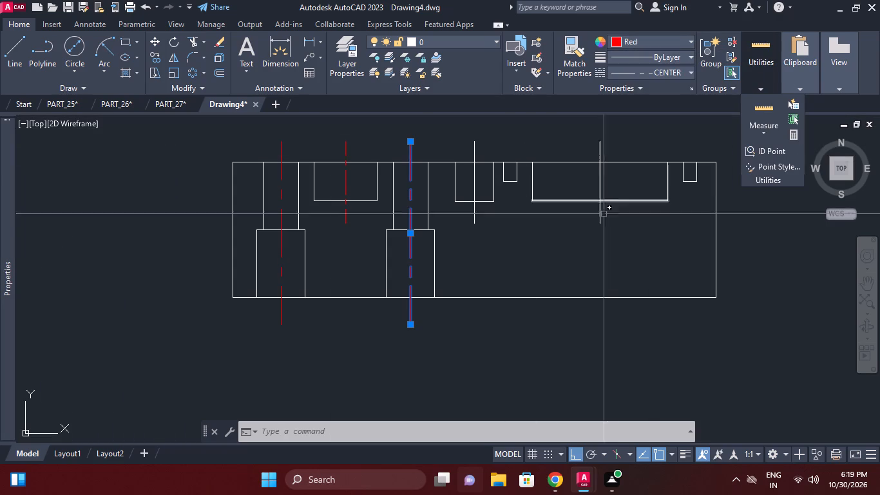
right_click(578, 260)
click(624, 354)
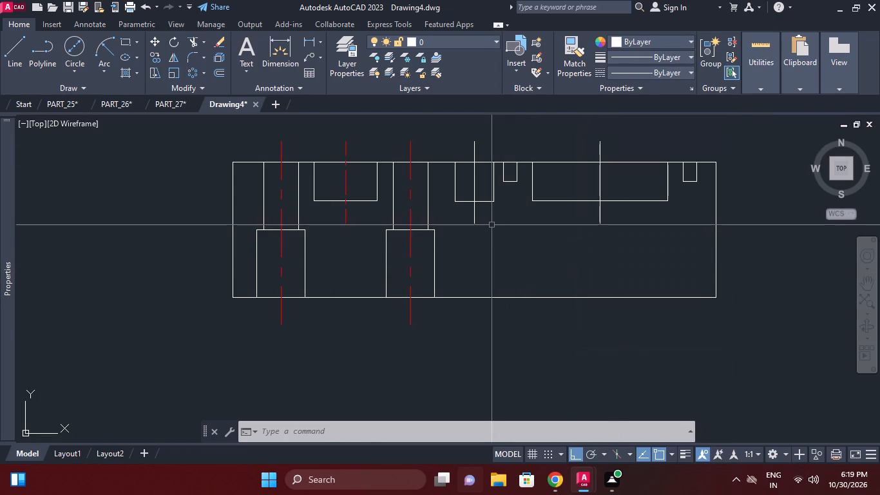
Format the centre line of the narrow pocket beside the second stepped hole with the CENTER linetype, linetype scale 5 and colour Red.
click(489, 225)
click(464, 220)
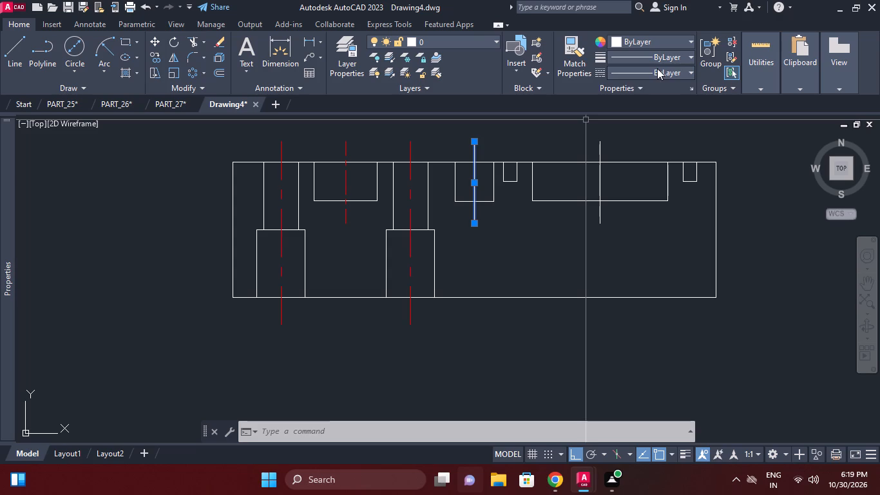
click(657, 68)
click(652, 119)
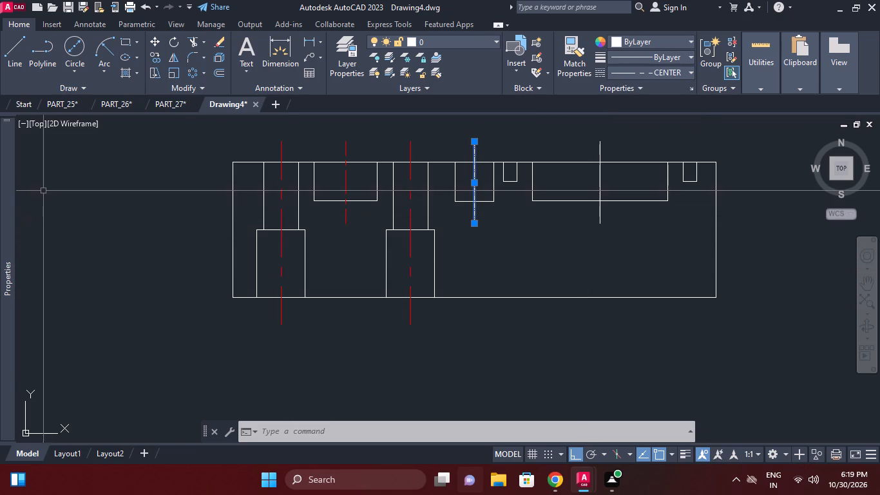
drag(142, 199, 61, 199)
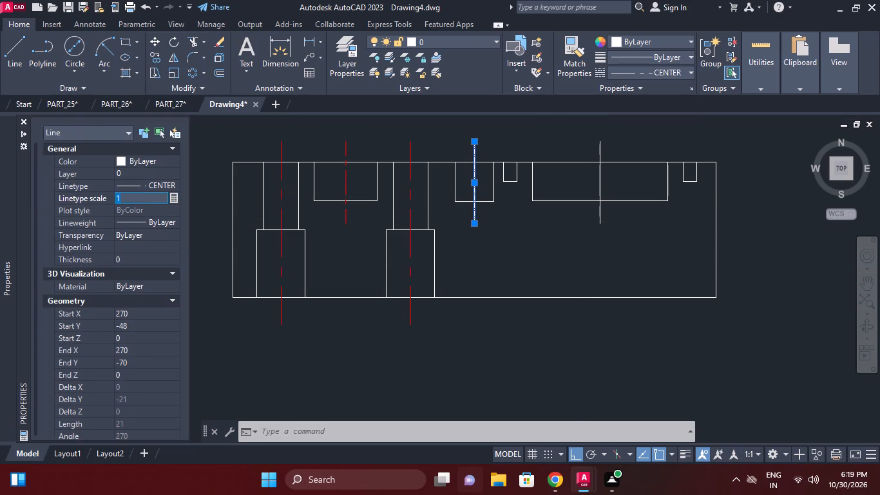
key(5)
key(Return)
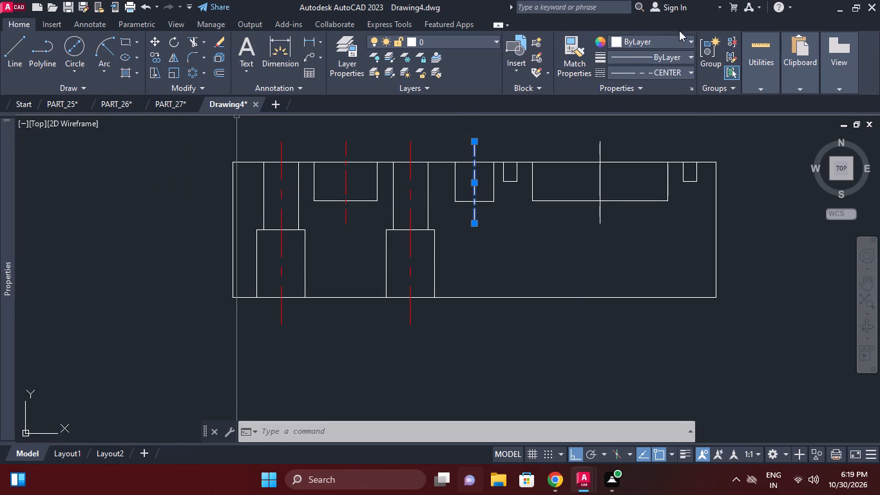
click(667, 41)
click(620, 164)
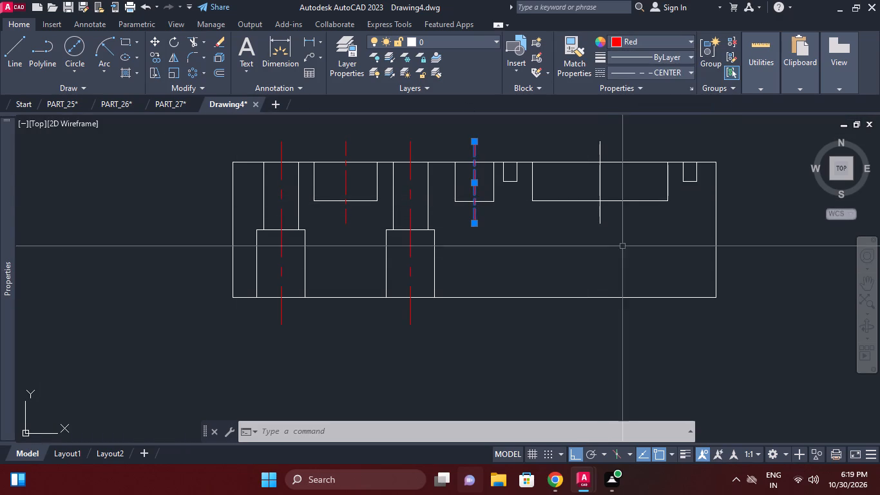
middle_drag(580, 248, 459, 224)
right_click(659, 182)
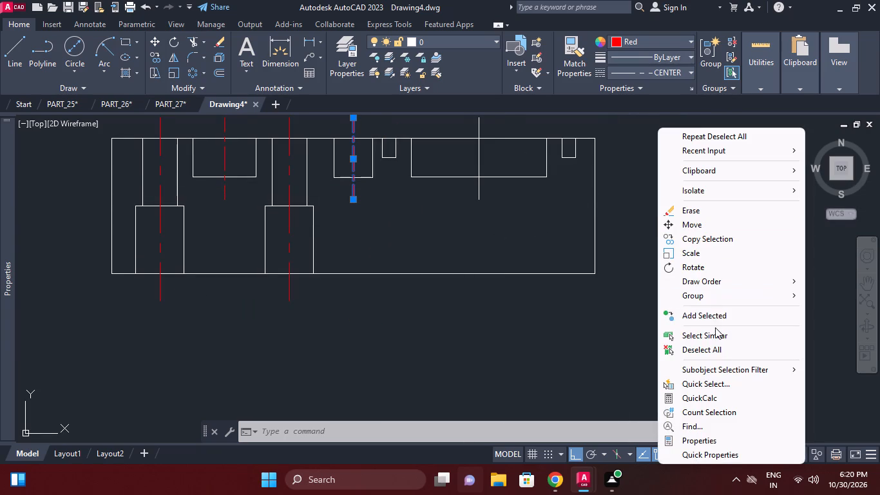
click(715, 342)
right_click(707, 235)
click(750, 350)
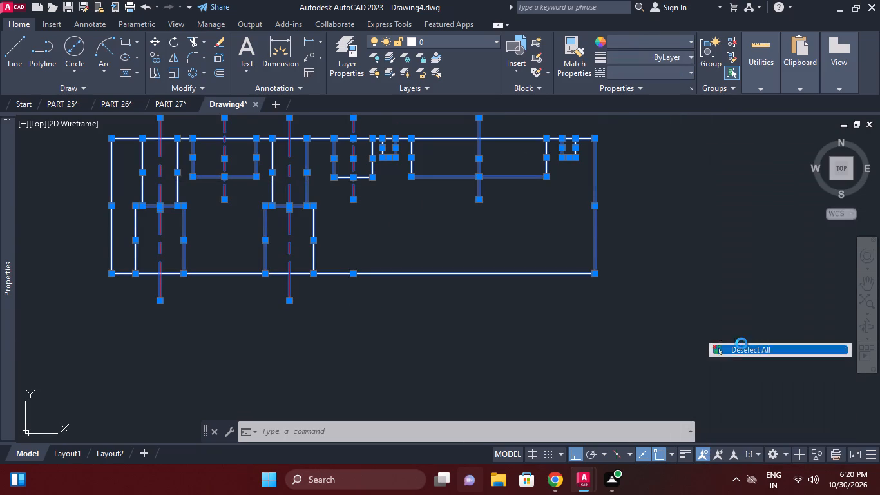
Format the wide pocket's centre line with the CENTER linetype, linetype scale 5 and colour Red.
middle_click(484, 229)
drag(501, 204, 490, 204)
click(463, 197)
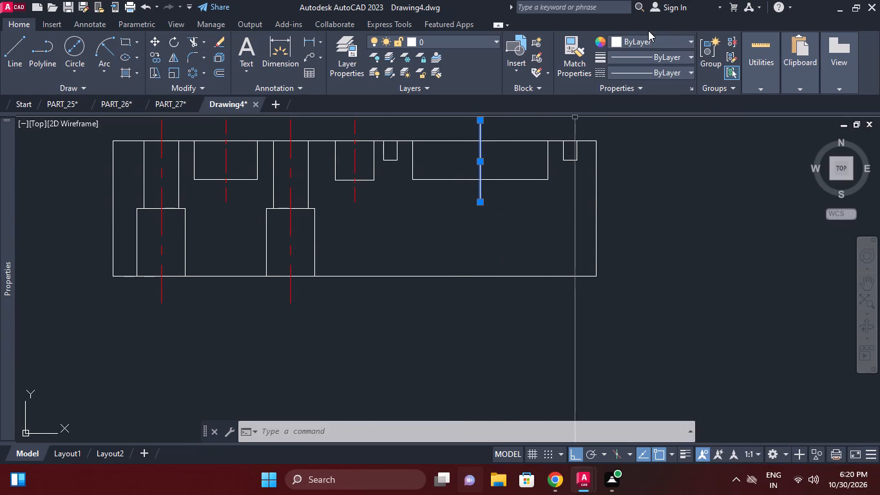
click(645, 76)
click(646, 113)
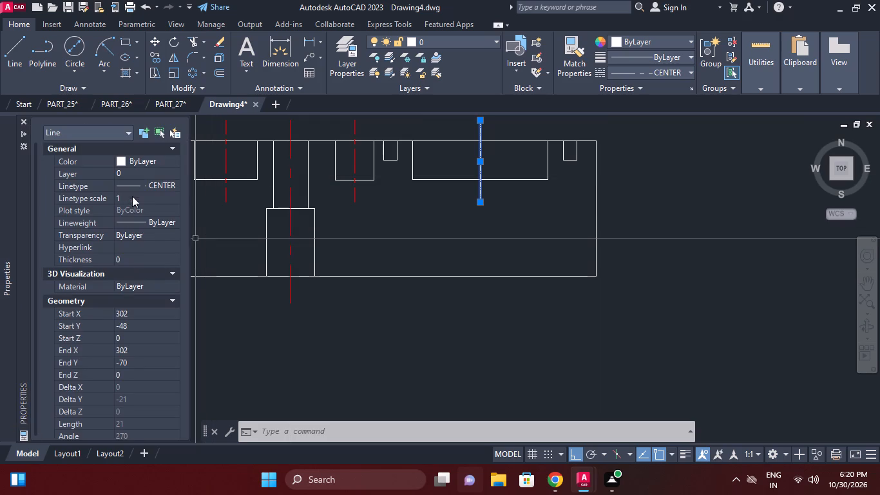
click(132, 196)
key(5)
key(Return)
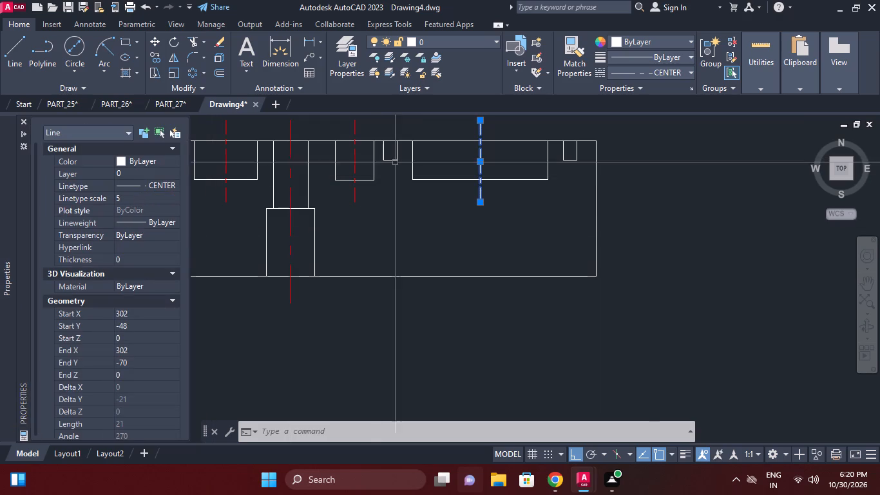
click(656, 43)
click(613, 169)
middle_drag(658, 212, 653, 222)
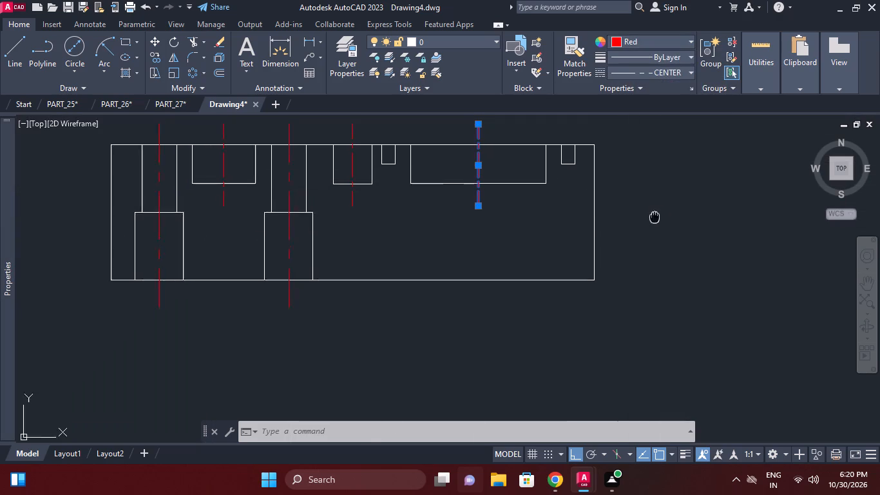
middle_drag(653, 222, 649, 229)
scroll(649, 229, down, 1)
right_click(666, 202)
click(726, 356)
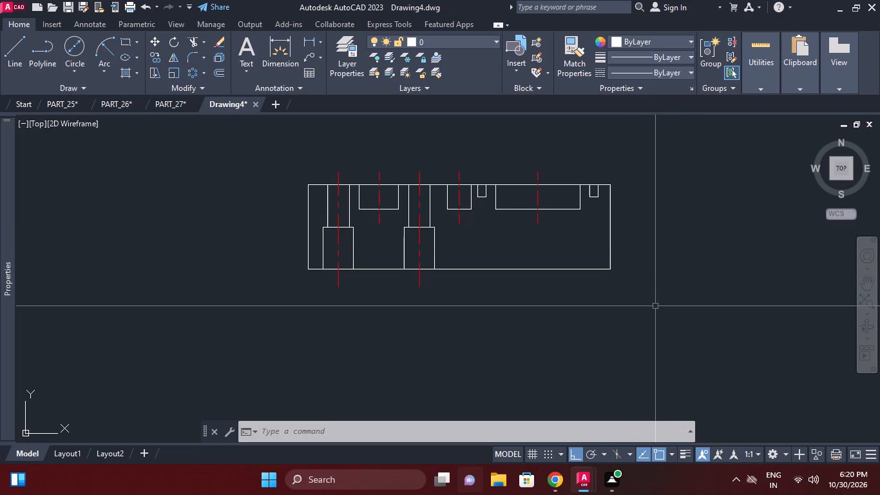
Hatch the three solid regions of the block section with the ANSI31 pattern at scale 25.
middle_drag(570, 250, 550, 251)
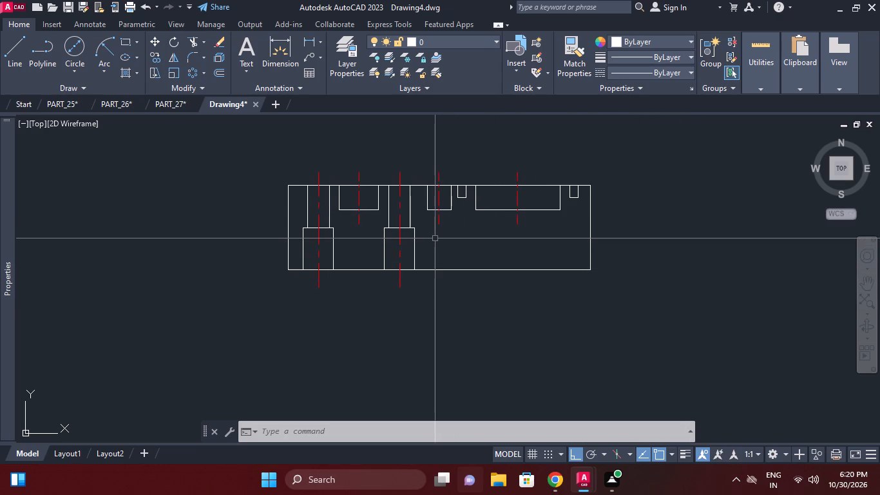
text(h)
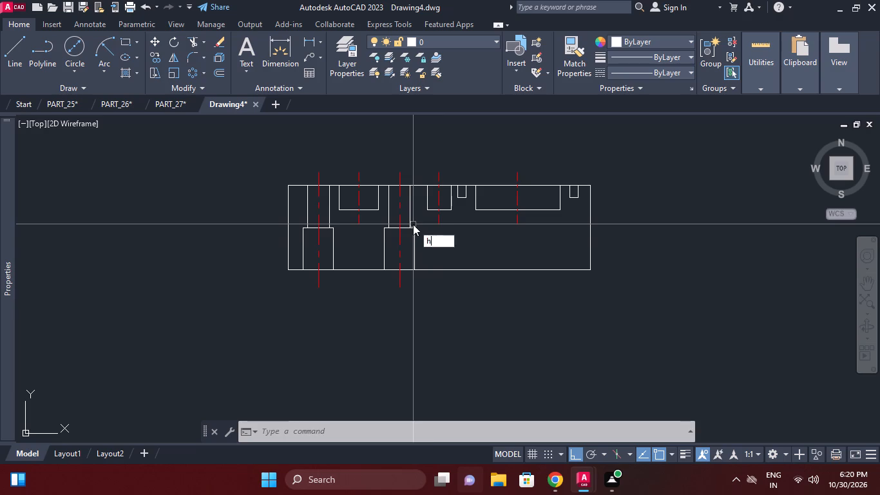
key(space)
click(300, 212)
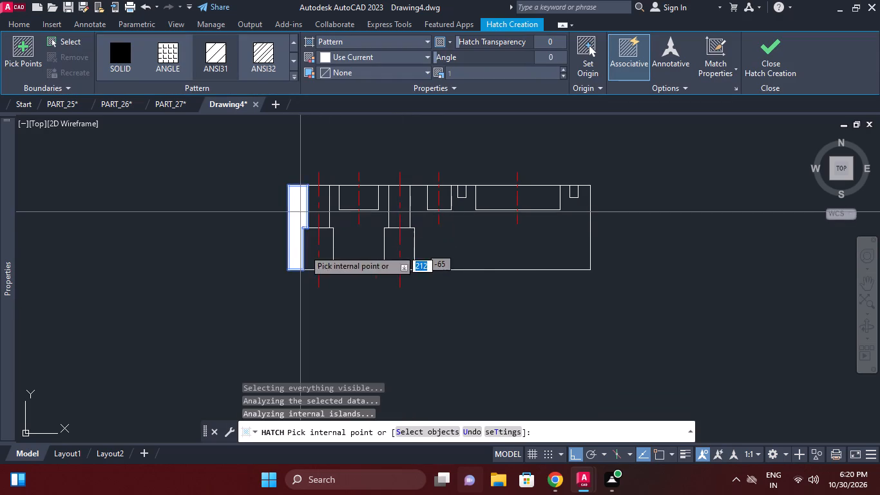
click(359, 236)
click(447, 247)
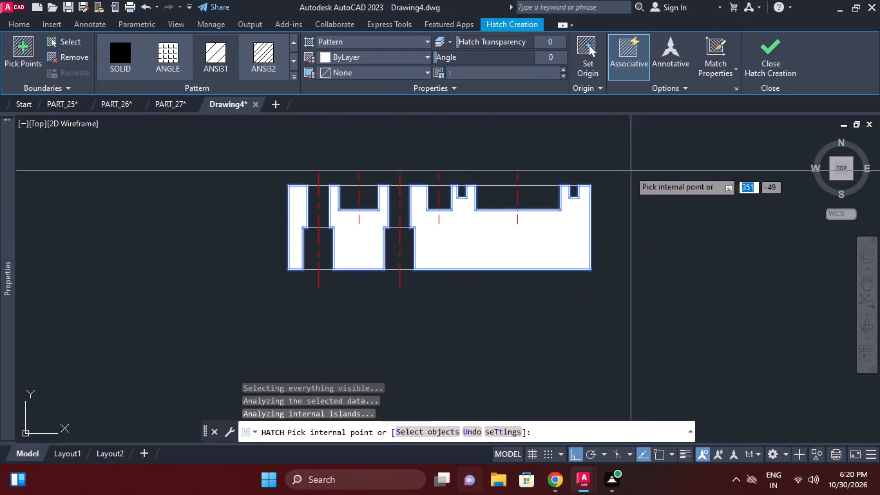
click(564, 68)
click(564, 68)
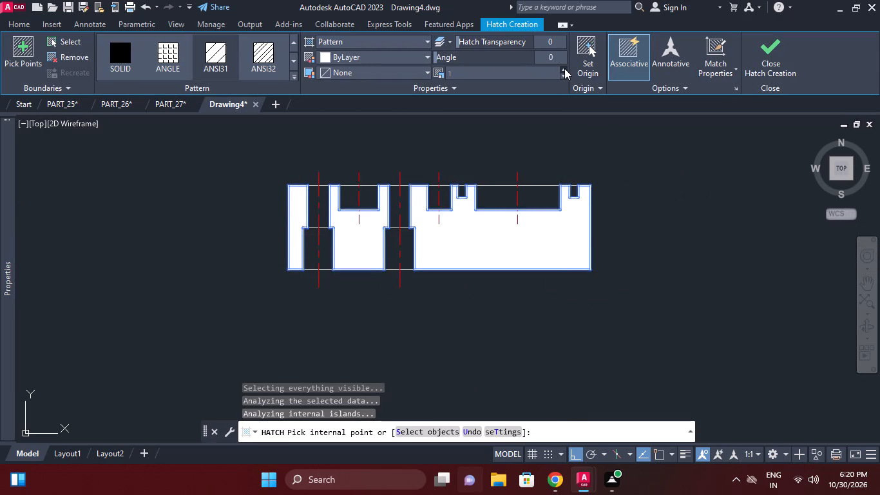
drag(519, 76, 479, 80)
text(40)
key(Return)
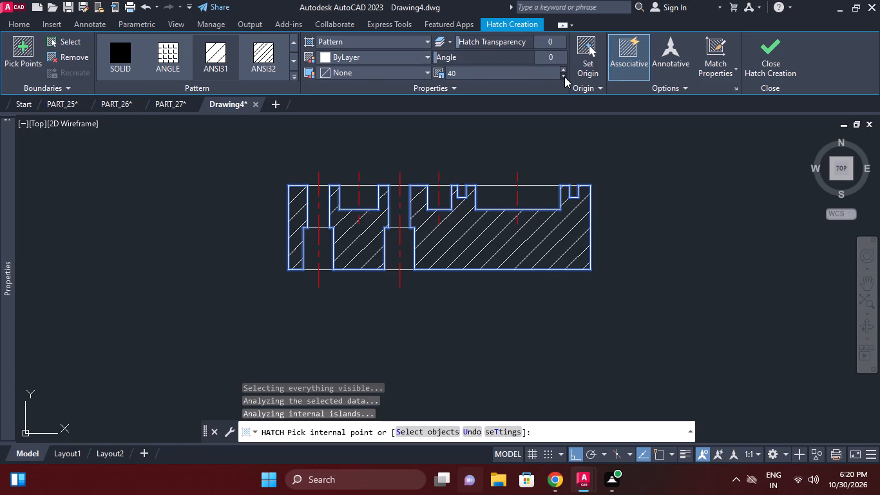
triple_click(564, 77)
triple_click(564, 77)
triple_click(564, 77)
triple_click(564, 77)
double_click(564, 77)
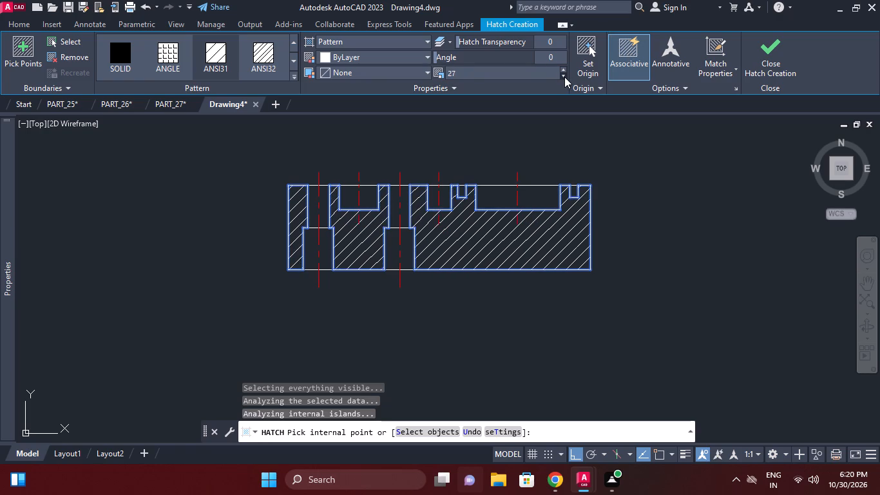
click(564, 77)
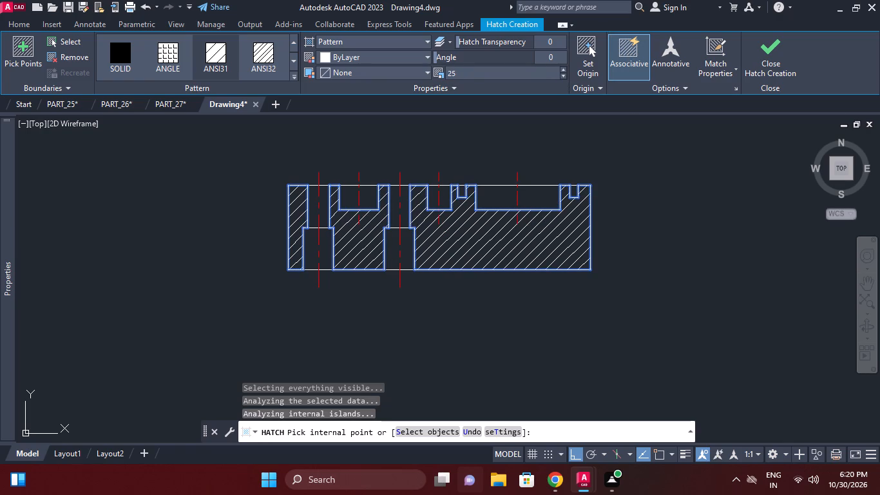
click(776, 49)
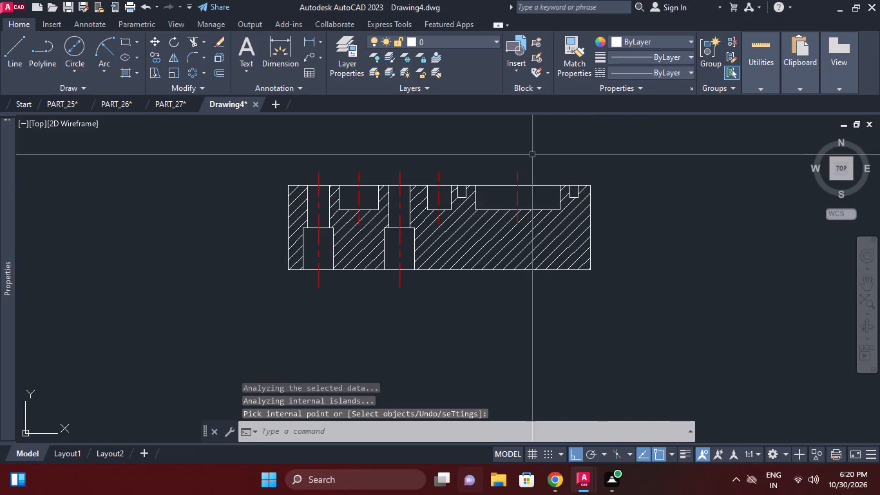
Add a vertical linear dimension for the block's overall height, placed beside its left edge.
click(303, 41)
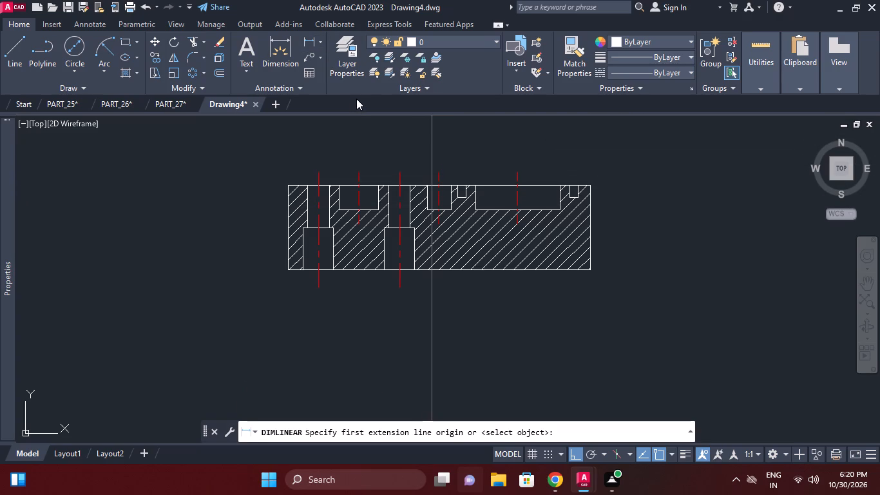
click(287, 184)
click(285, 271)
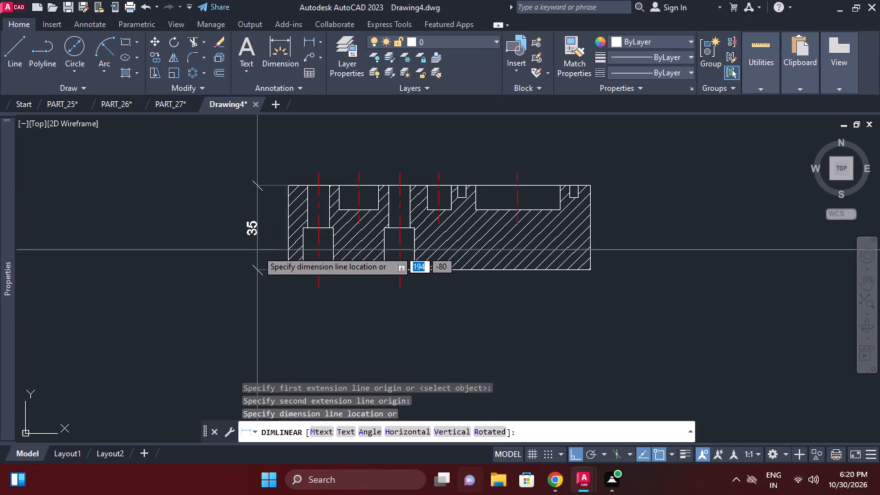
click(247, 248)
Add a vertical linear dimension for the height of the leftmost stepped hole's wider lower bore, inside the overall height dimension.
right_click(253, 224)
click(279, 218)
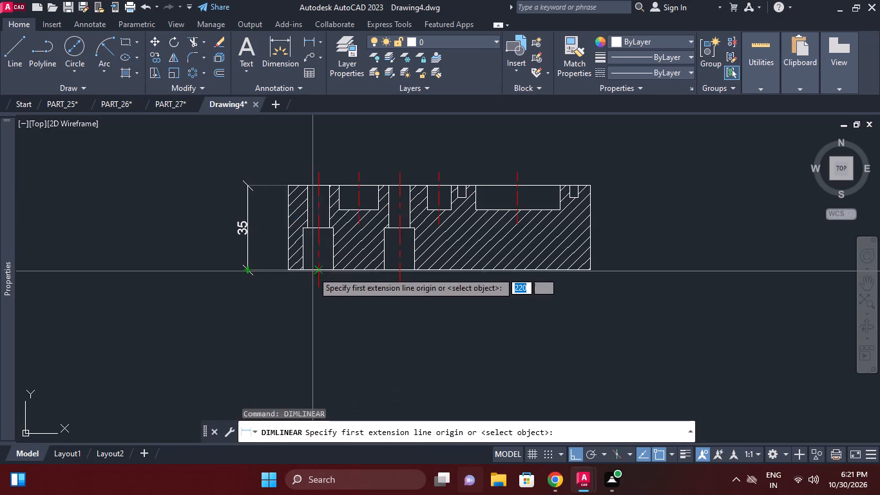
scroll(304, 264, up, 2)
click(301, 276)
click(298, 170)
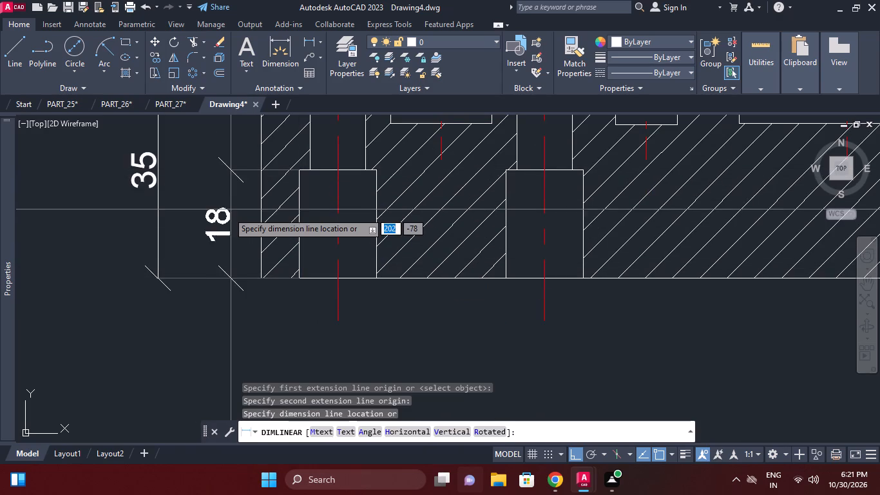
click(222, 216)
Set the precision of the lower bore's height dimension to one decimal place.
click(213, 220)
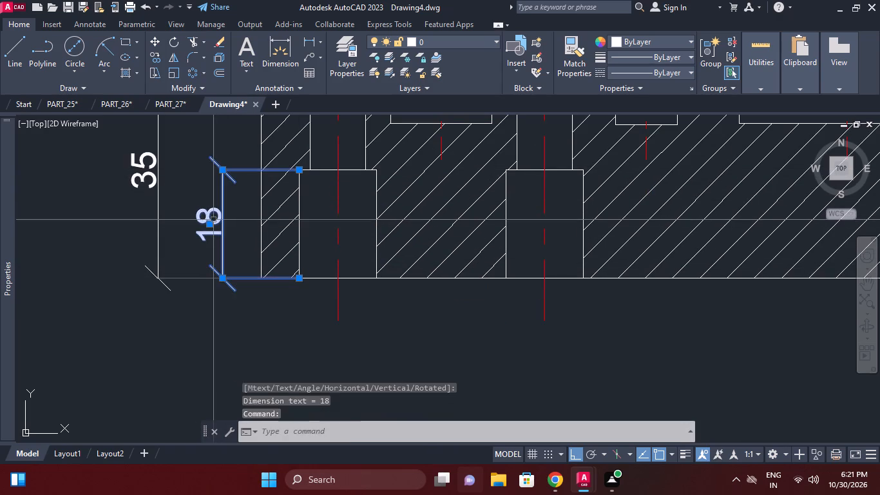
right_click(206, 188)
click(253, 119)
click(383, 138)
Add a horizontal linear dimension above the block for the width of the leftmost stepped hole's upper bore.
scroll(353, 270, down, 1)
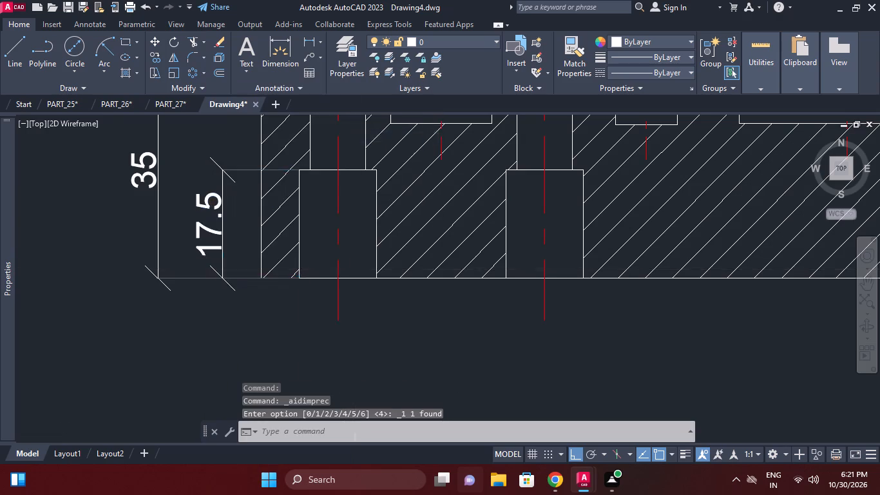
middle_drag(499, 242, 456, 267)
middle_drag(464, 216, 459, 272)
right_click(360, 166)
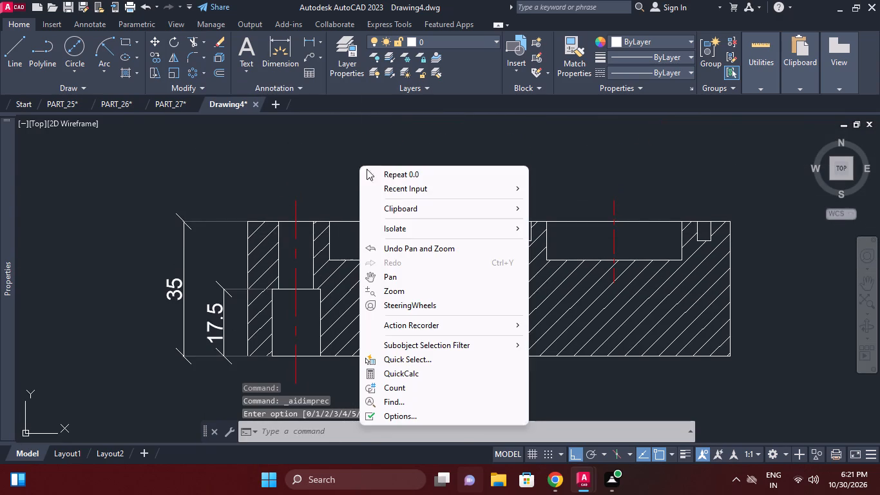
click(395, 185)
click(551, 188)
scroll(265, 214, up, 1)
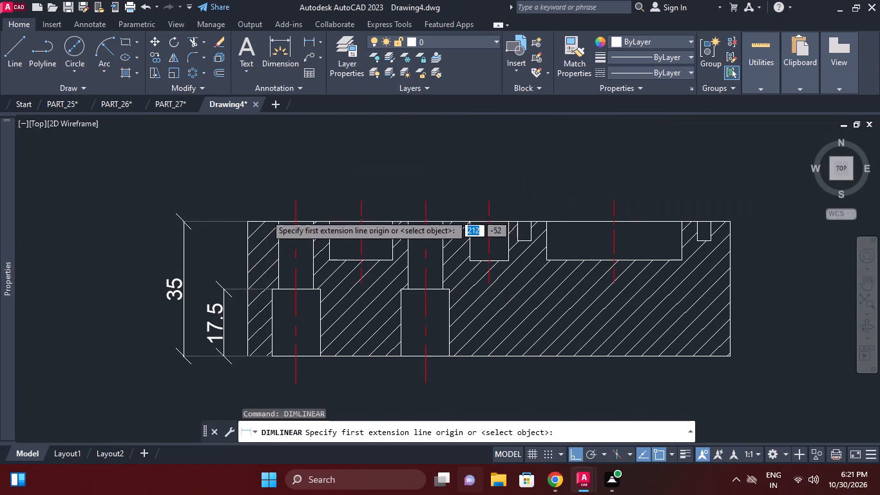
click(290, 229)
click(340, 226)
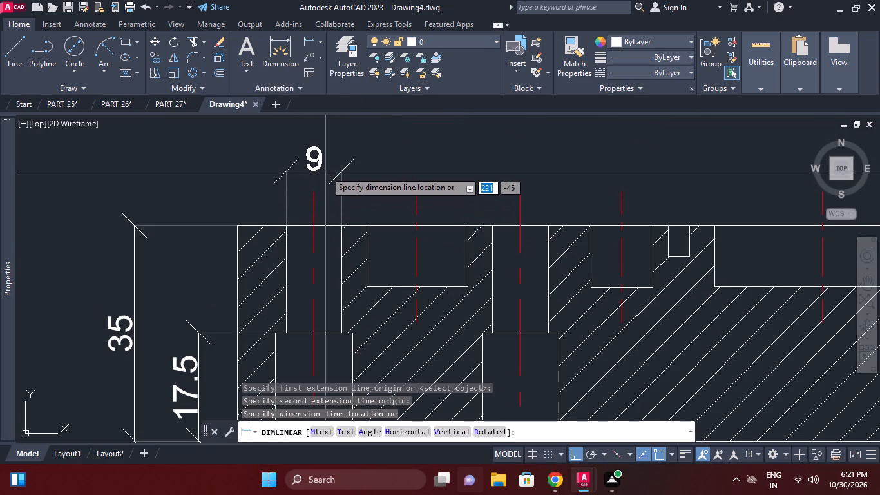
click(325, 164)
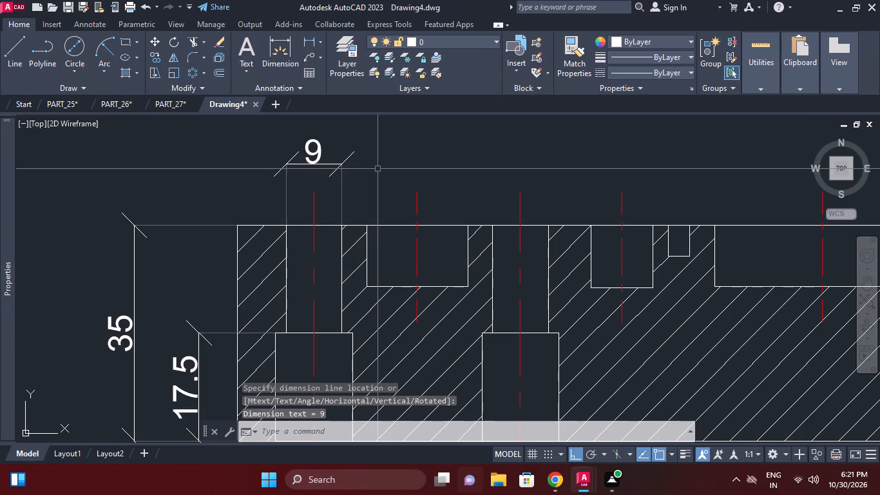
Add a horizontal linear dimension below the block for the width of the leftmost stepped hole's lower bore.
middle_click(378, 168)
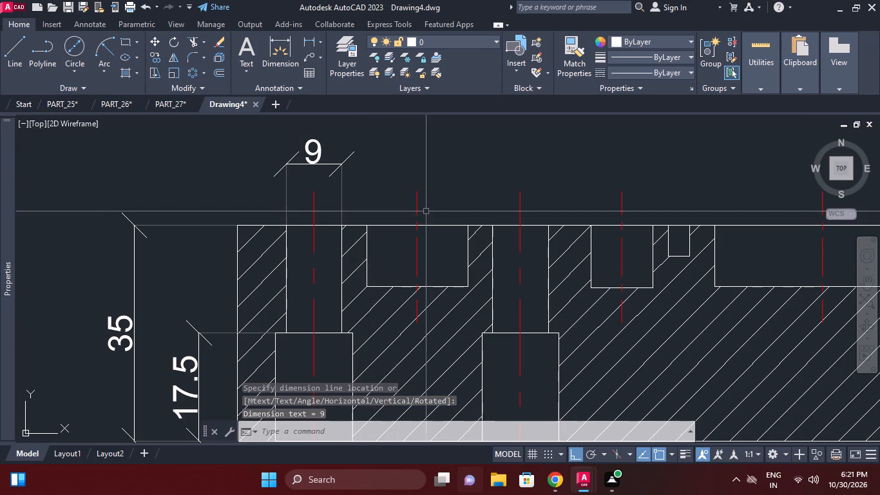
right_click(390, 187)
click(410, 191)
scroll(375, 235, down, 1)
middle_drag(374, 235, 396, 170)
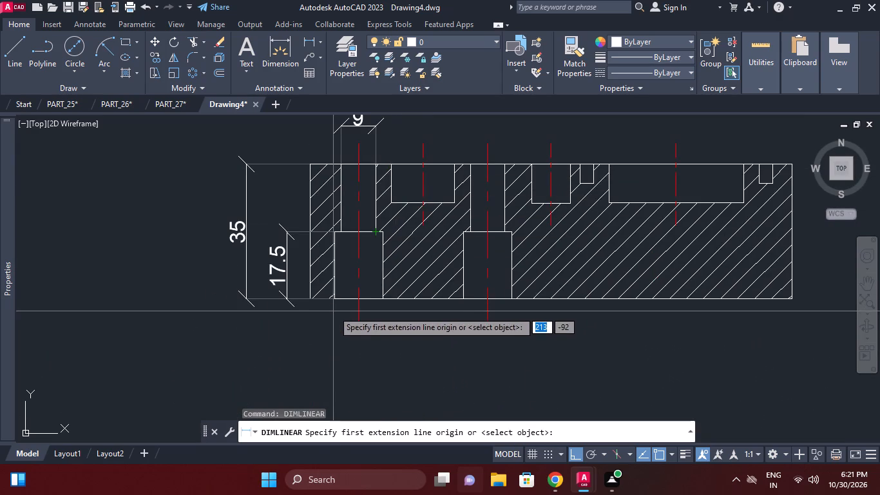
click(334, 301)
click(384, 301)
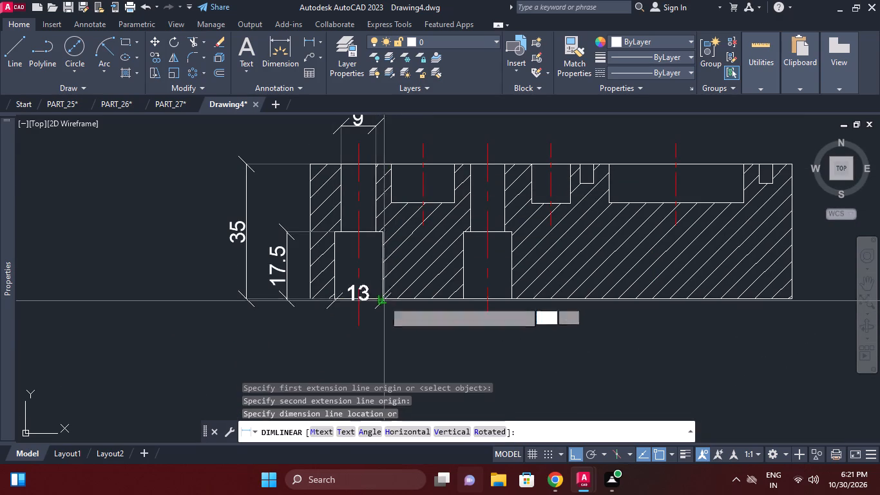
click(374, 351)
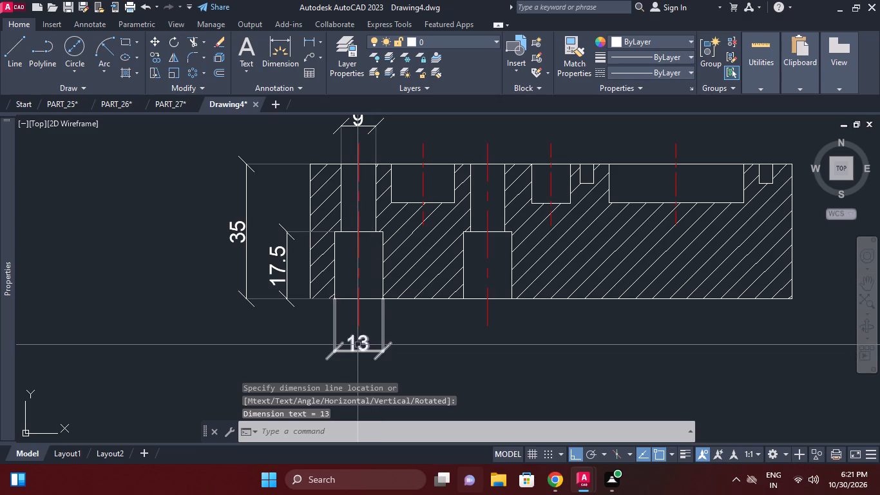
Set the precision of the leftmost stepped hole's lower bore width dimension to one decimal place.
click(358, 345)
right_click(419, 328)
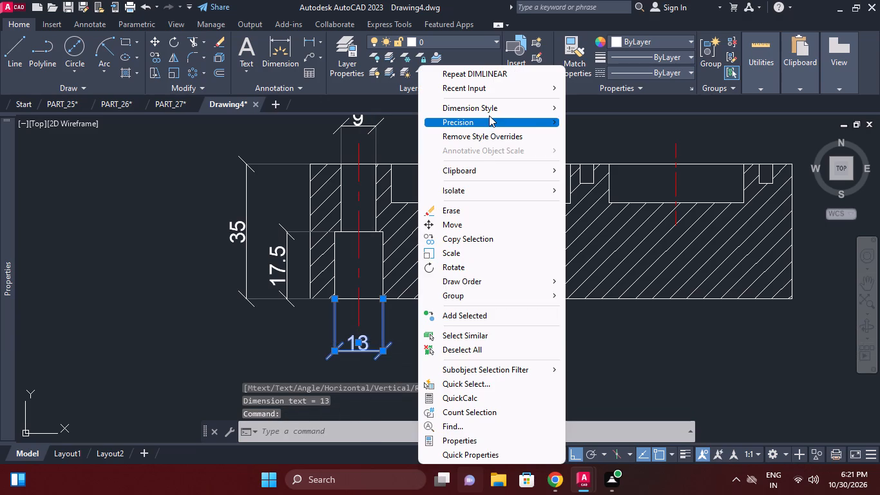
click(489, 115)
click(571, 135)
click(477, 135)
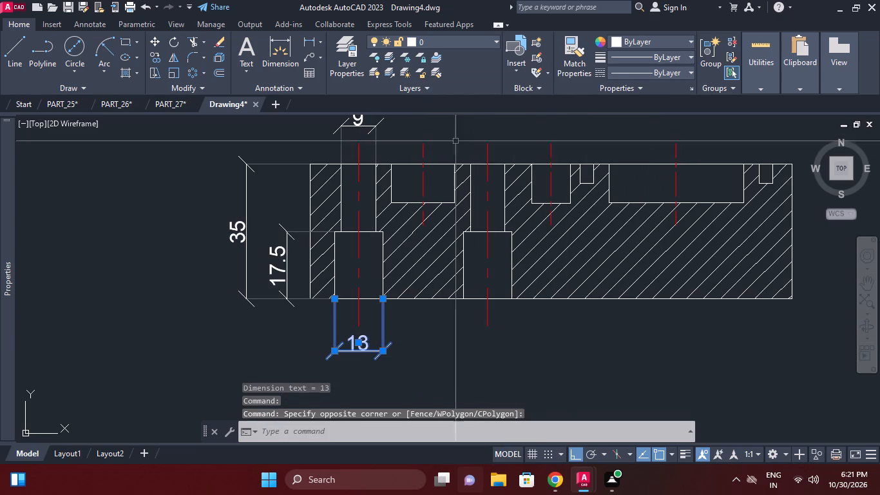
right_click(362, 344)
click(443, 121)
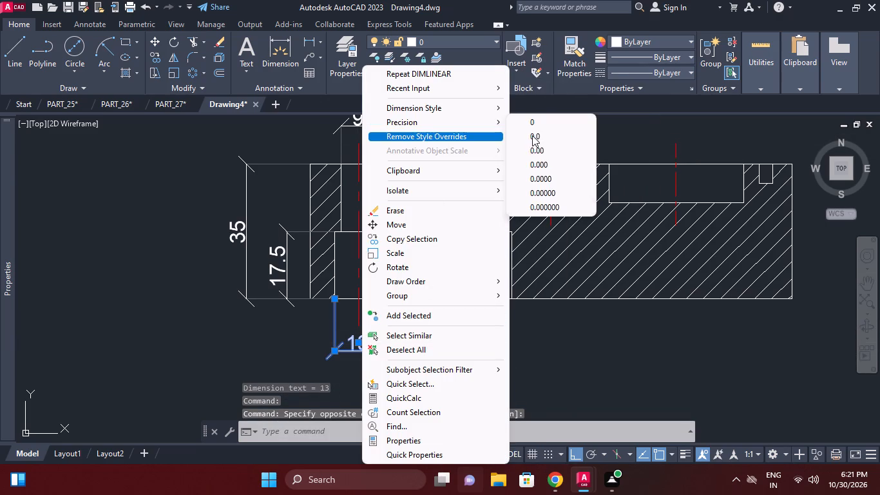
click(532, 135)
Stretch the lower extension line origin of the lower bore's height dimension to the block's bottom-left corner and deselect the dimension.
scroll(289, 310, up, 2)
click(288, 249)
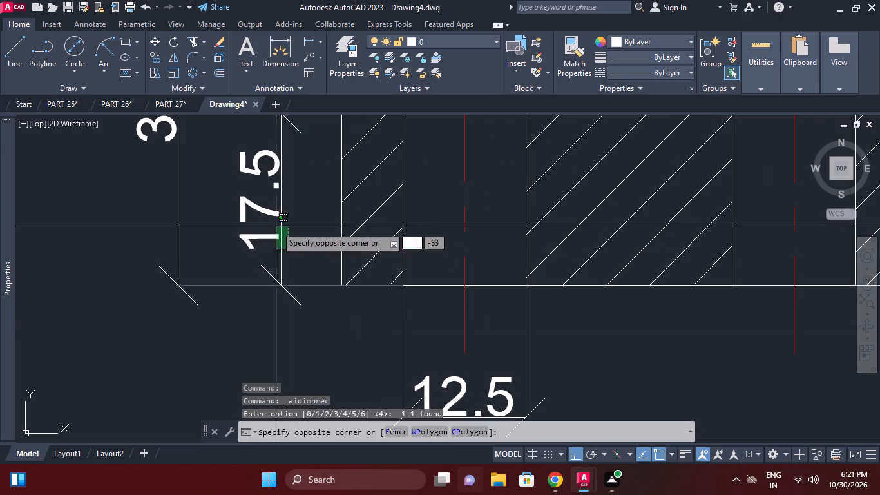
click(276, 226)
click(403, 286)
click(340, 285)
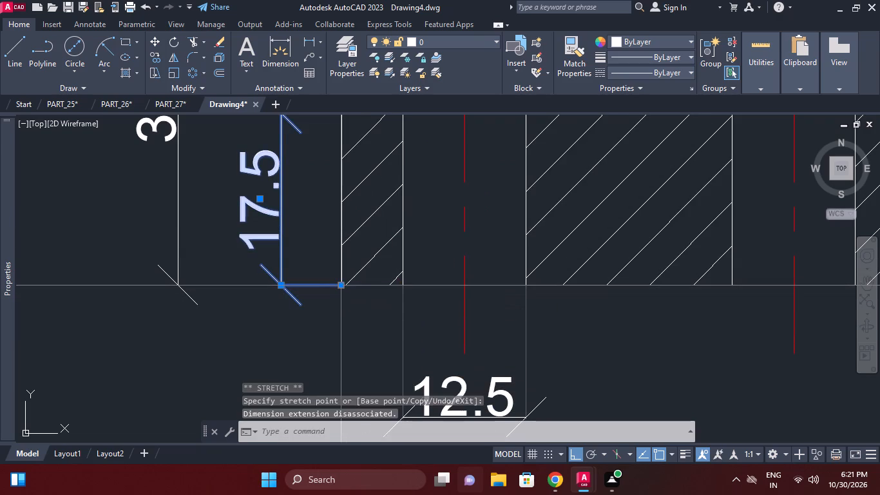
right_click(340, 333)
click(388, 346)
Add a vertical linear dimension for the depth of the leftmost pocket, placed inside the pocket beside its centre line.
scroll(445, 306, down, 2)
middle_click(445, 306)
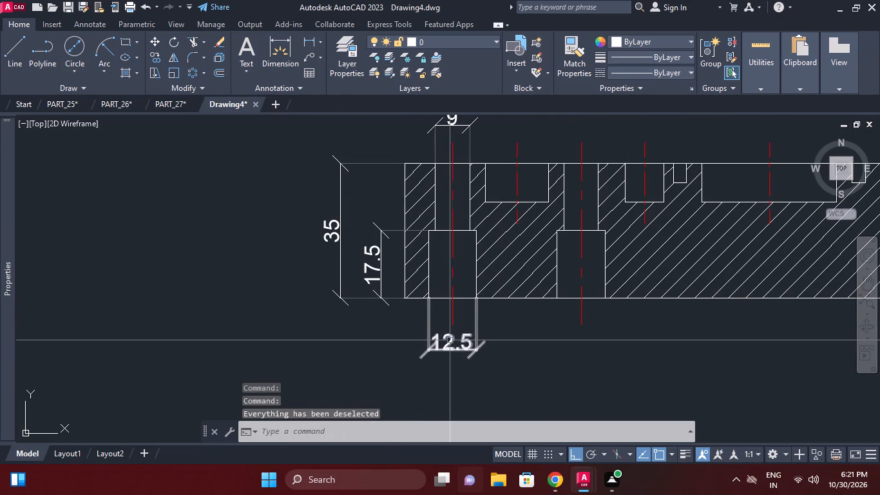
middle_drag(430, 340, 370, 346)
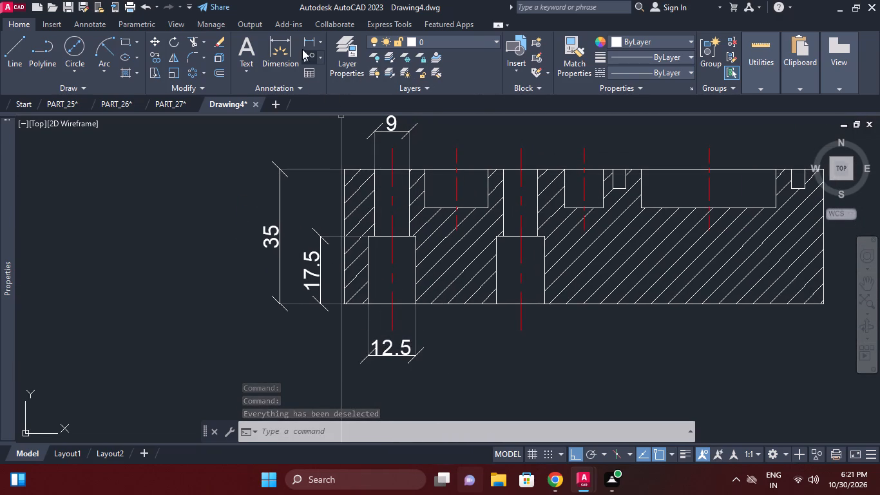
click(303, 43)
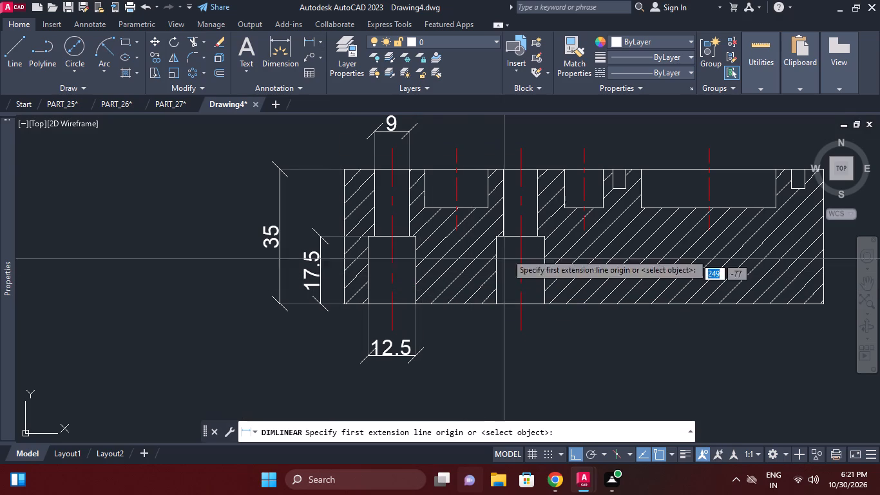
click(435, 208)
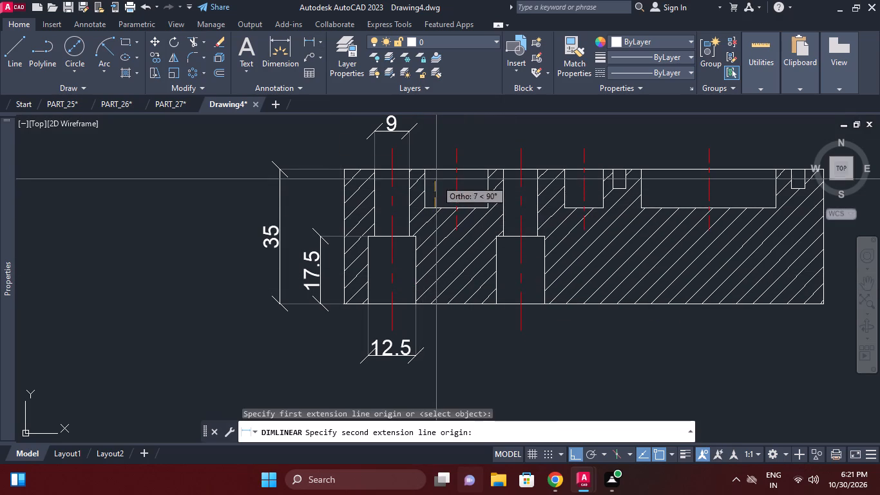
click(436, 173)
click(446, 179)
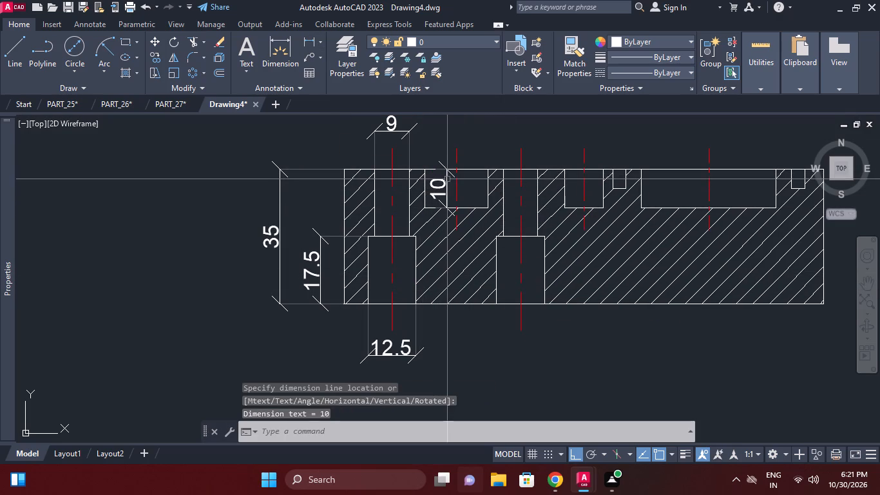
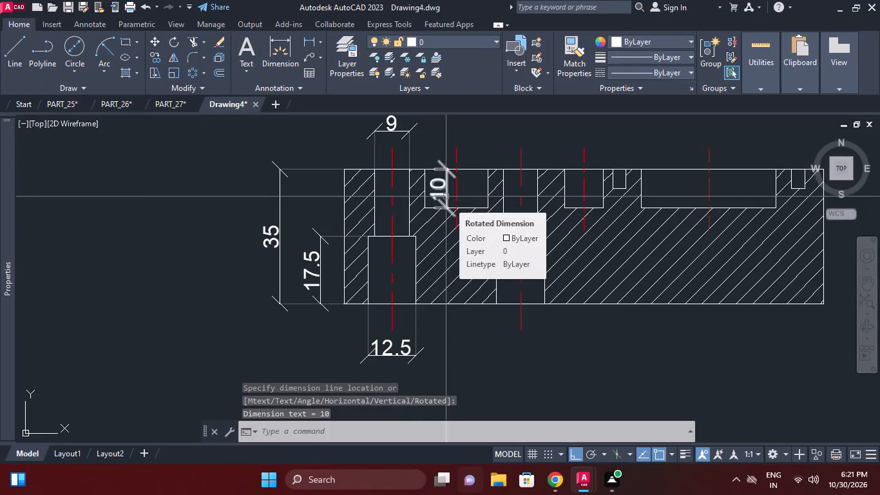
Stretch both extension line origins of the leftmost pocket's depth dimension onto its dimension line and deselect everything.
scroll(447, 197, up, 2)
scroll(435, 167, down, 1)
click(430, 160)
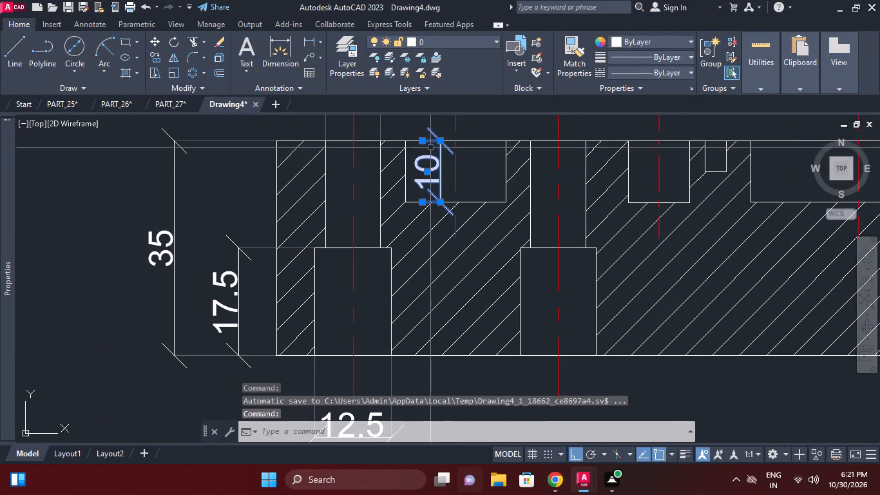
click(423, 143)
click(443, 141)
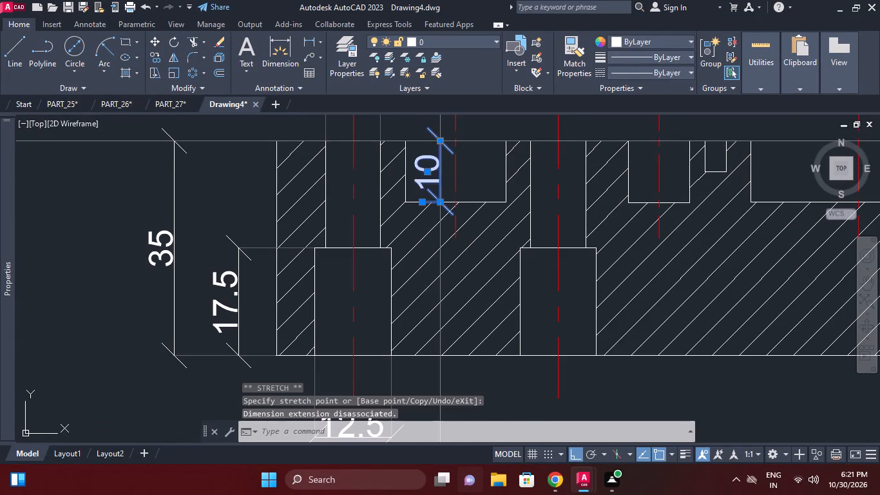
click(425, 199)
click(423, 202)
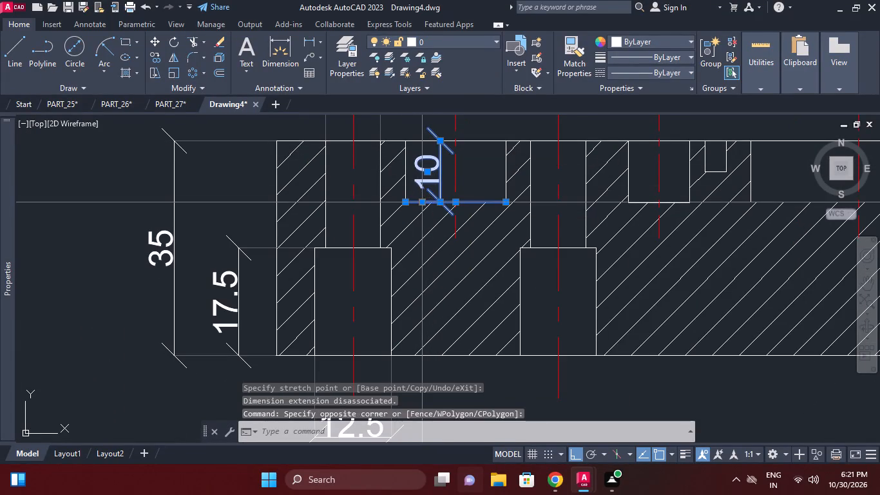
click(421, 202)
click(438, 204)
right_click(454, 180)
click(503, 350)
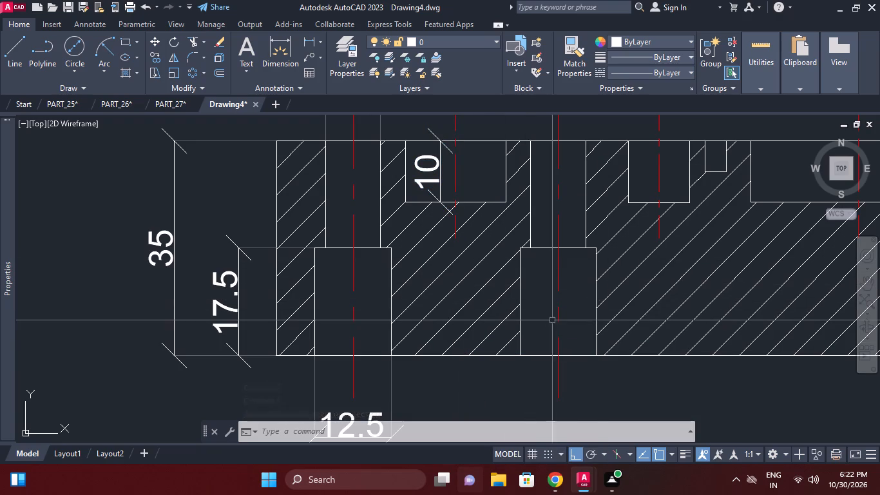
Add a vertical linear dimension for the depth of the narrow pocket just after the second stepped hole, placed inside the pocket.
scroll(600, 316, down, 1)
middle_drag(598, 316, 577, 315)
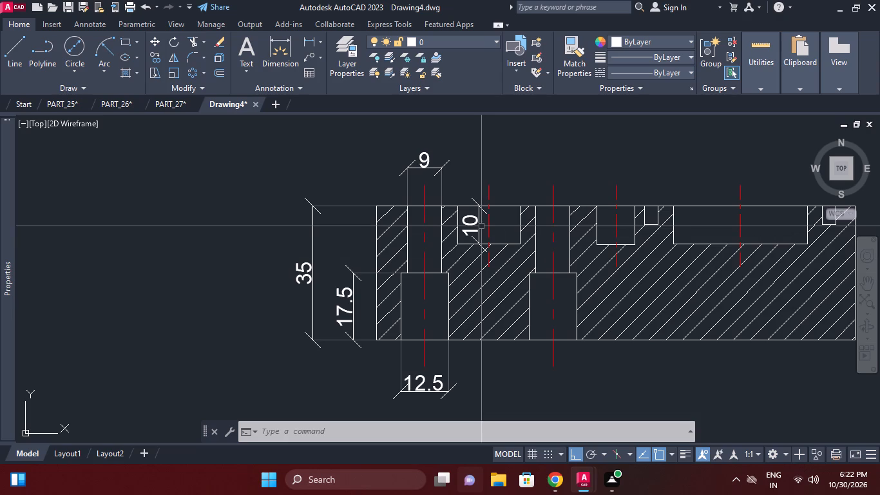
click(305, 49)
click(305, 43)
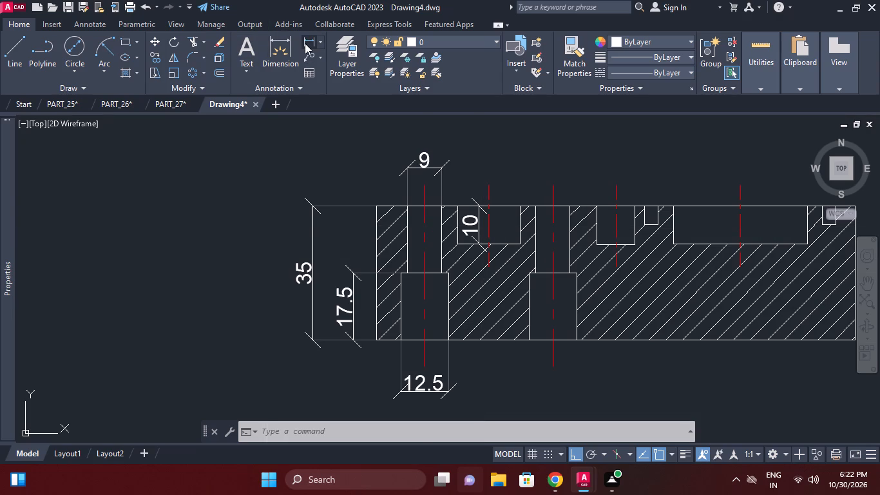
middle_drag(571, 286, 448, 273)
click(483, 232)
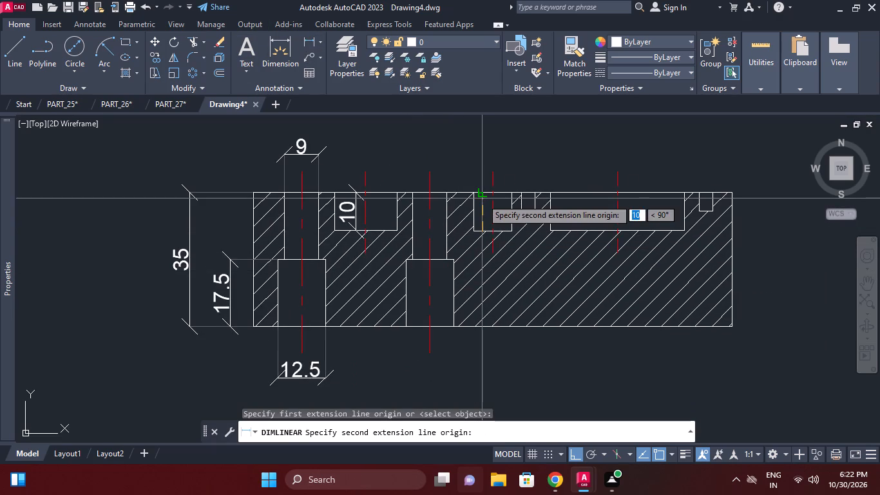
click(482, 193)
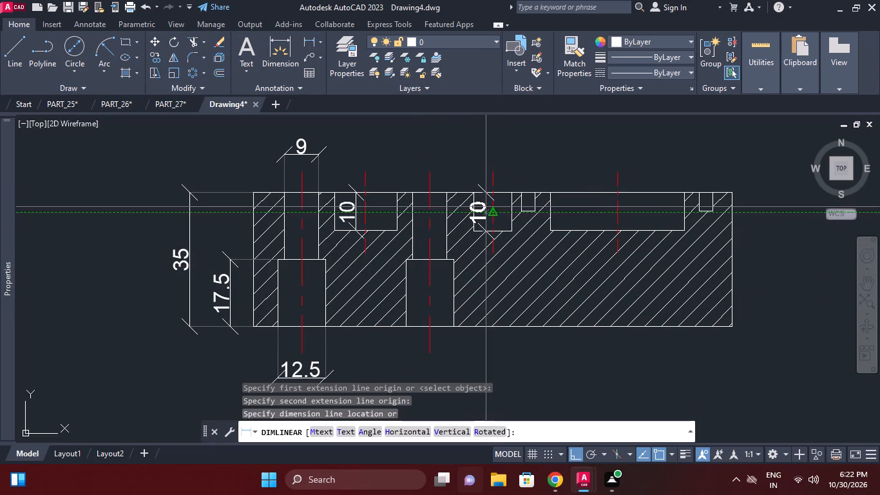
click(487, 209)
Move the narrow pocket's depth dimension text above the block and its dimension line to the right side of the pocket's centre line.
click(486, 203)
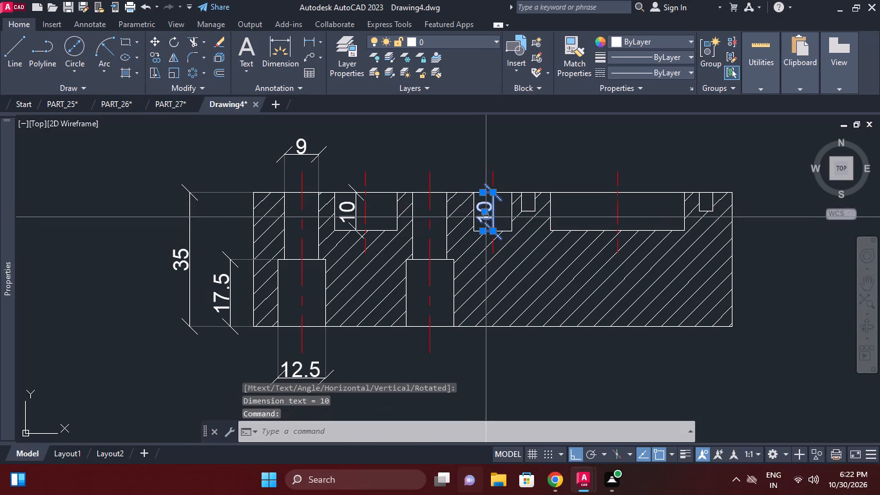
click(484, 211)
click(472, 168)
scroll(479, 200, up, 2)
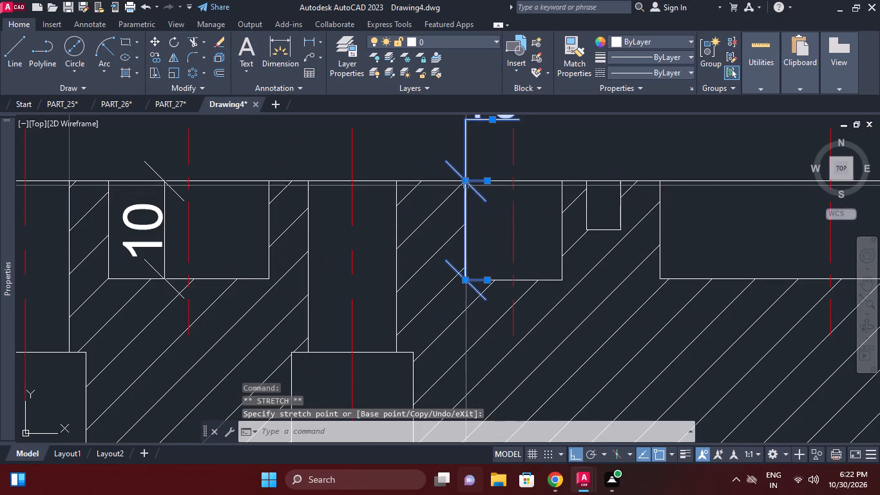
click(466, 181)
click(484, 183)
middle_drag(542, 179, 542, 197)
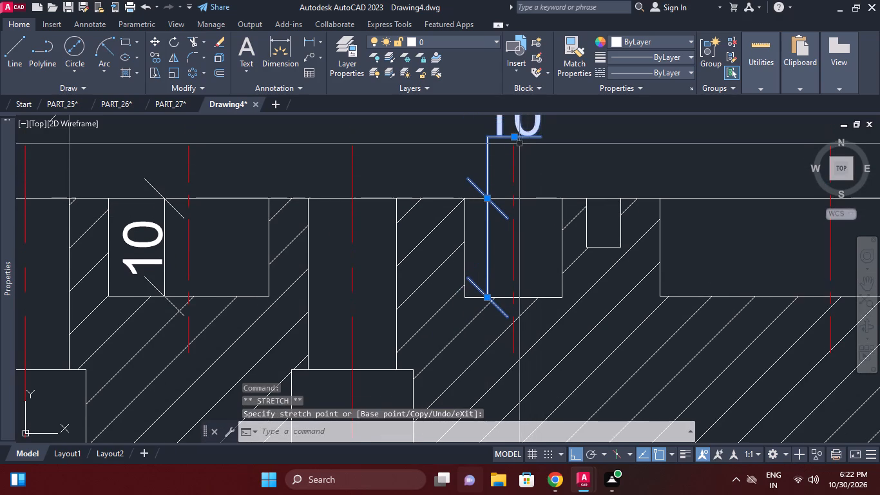
click(517, 138)
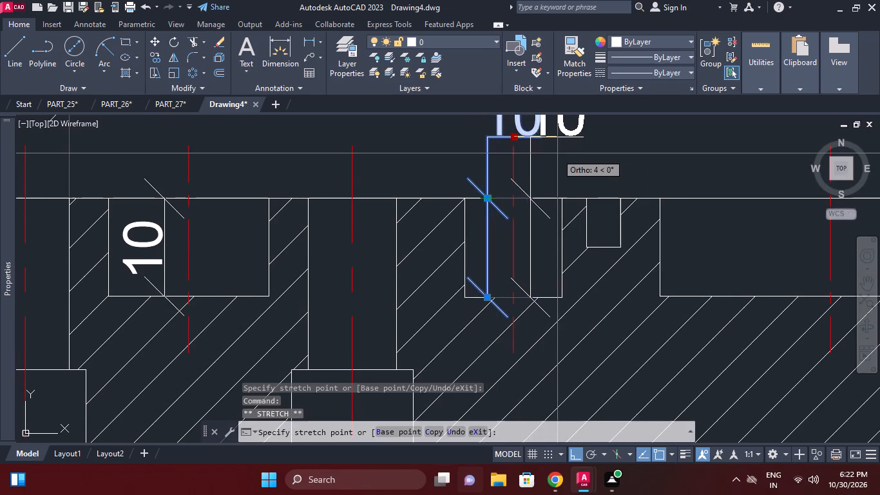
click(564, 155)
Stretch both extension line origins of the narrow pocket's depth dimension onto its dimension line and deselect the dimension.
click(489, 198)
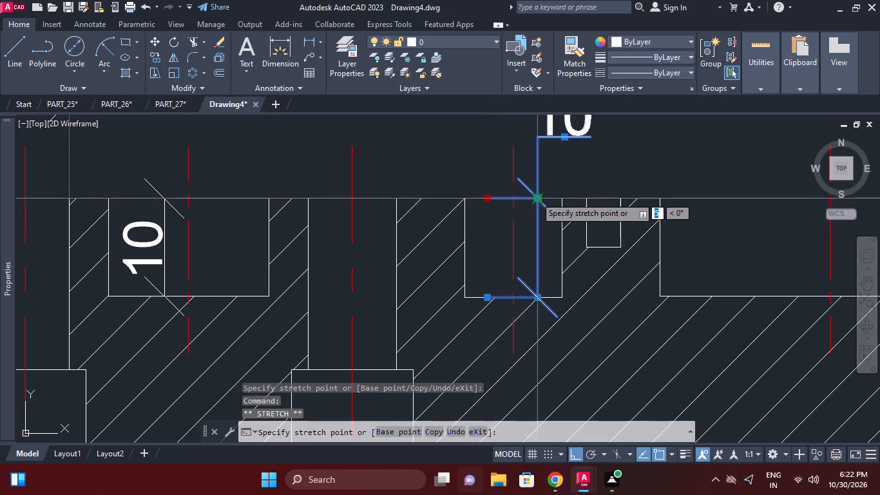
click(538, 197)
click(490, 297)
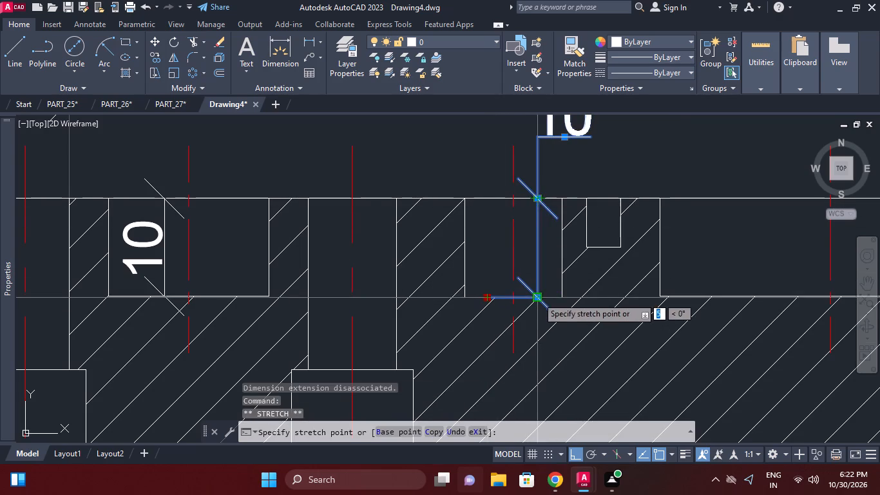
click(537, 297)
scroll(612, 216, down, 2)
middle_drag(612, 216, 601, 218)
right_click(624, 183)
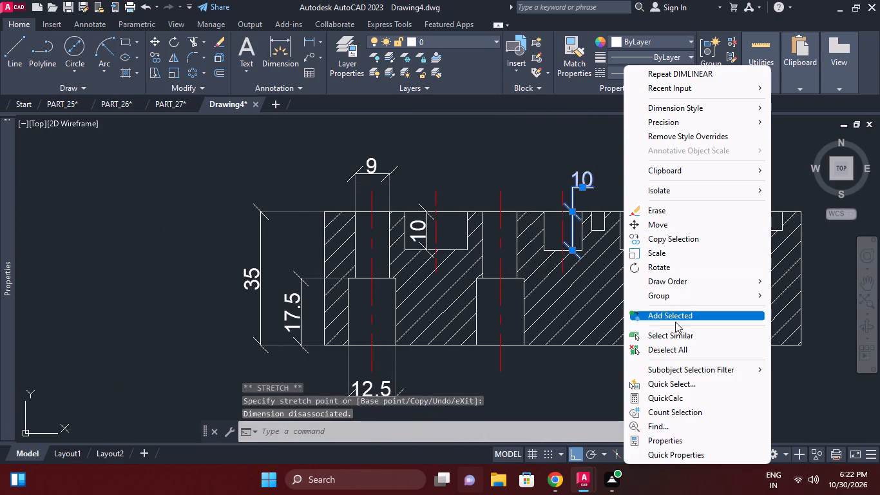
click(673, 349)
Add a vertical linear dimension for the depth of the rightmost small groove, placed outside the block's right edge.
middle_drag(671, 267, 594, 253)
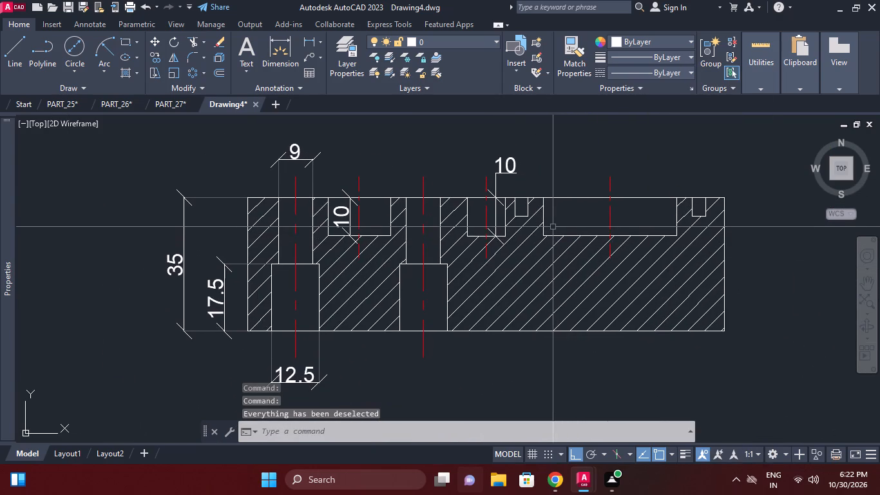
middle_drag(530, 236, 509, 222)
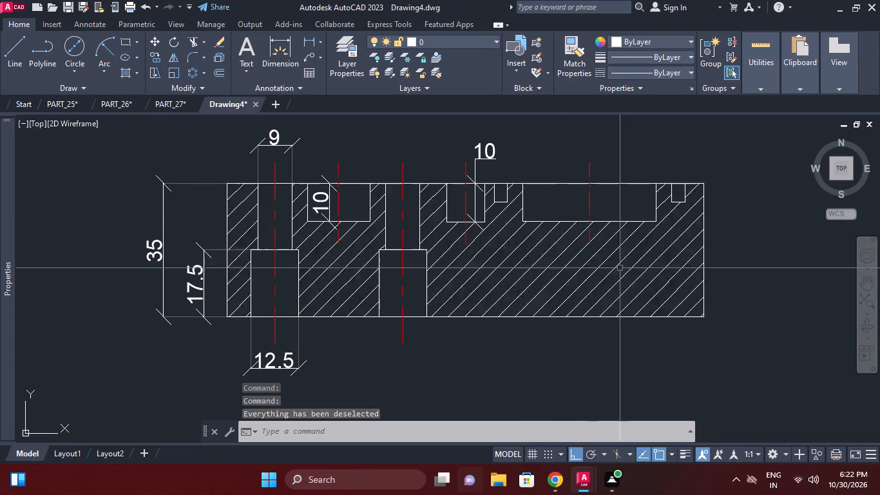
middle_drag(740, 204, 606, 215)
right_click(642, 186)
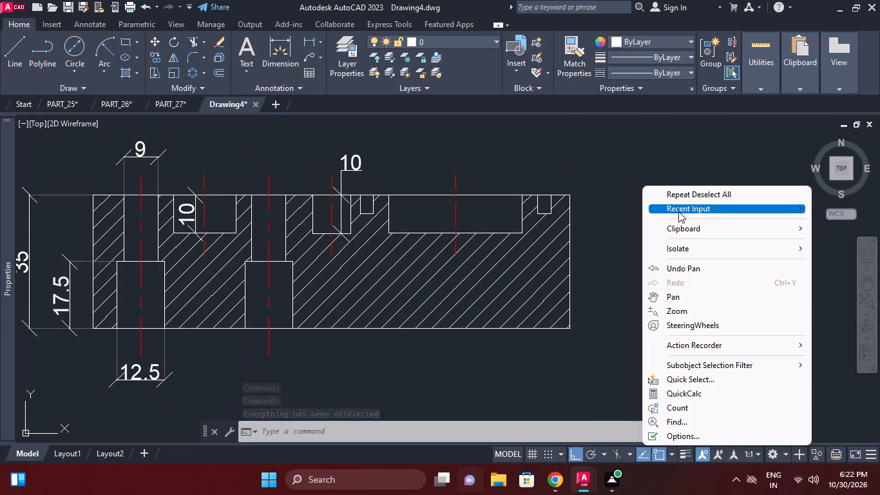
click(622, 226)
scroll(566, 200, up, 2)
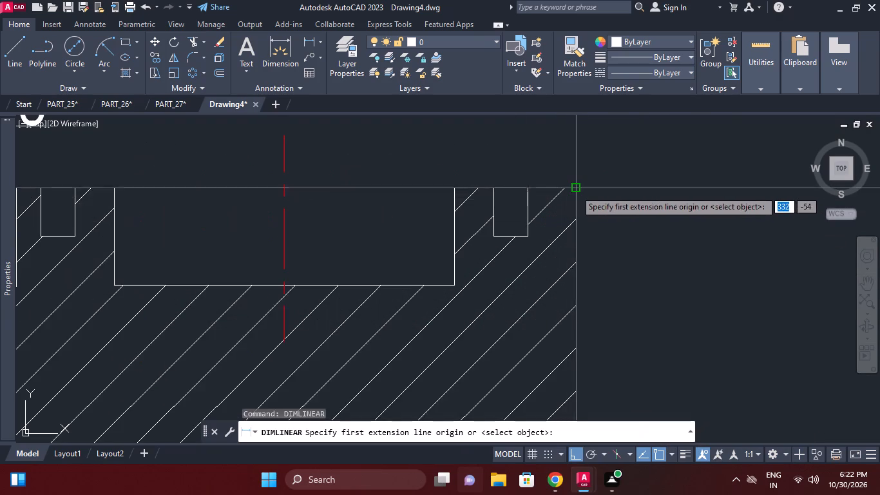
click(576, 189)
click(531, 233)
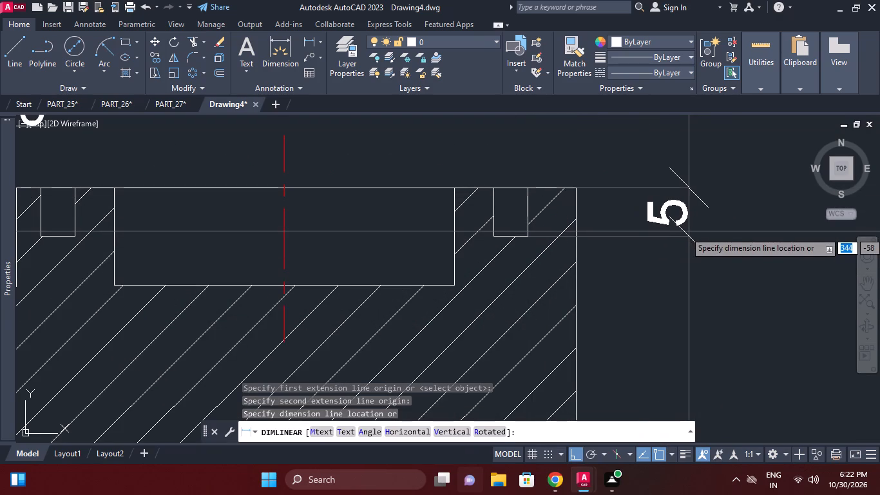
click(689, 231)
Add a vertical linear dimension for the depth of the wide pocket, placed inside it to the right of its centre line.
right_click(703, 170)
click(721, 175)
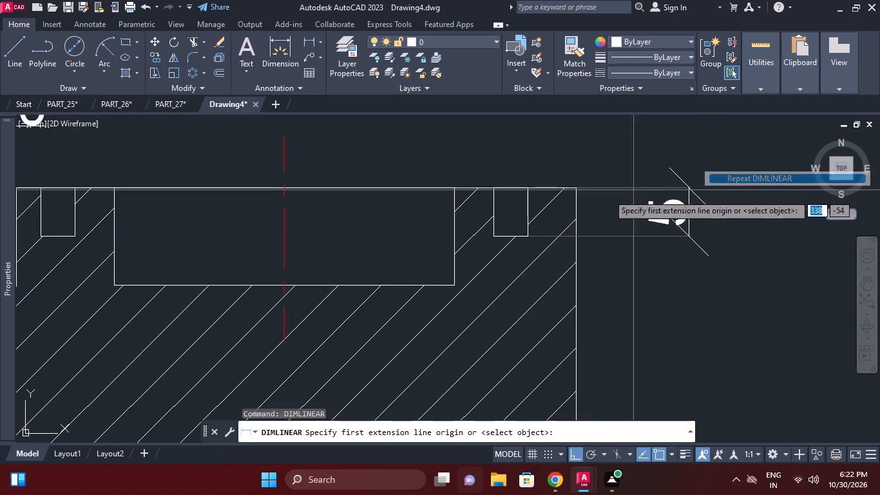
middle_drag(394, 215, 524, 196)
click(511, 169)
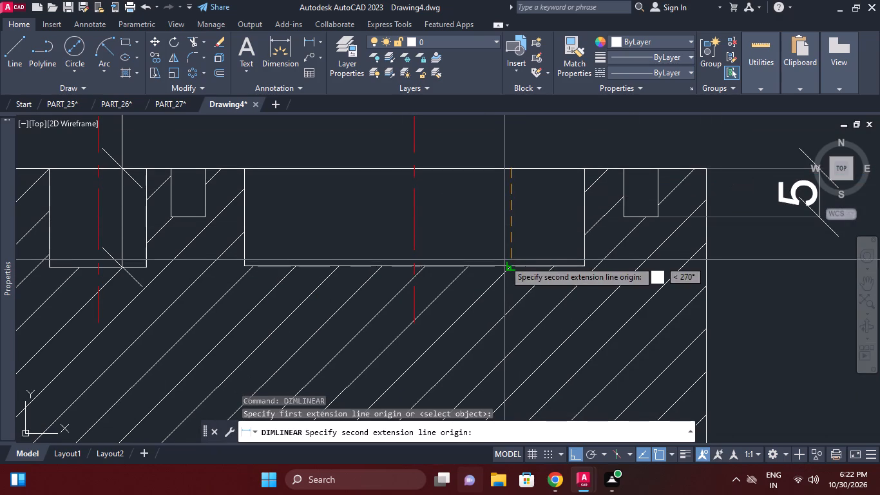
click(508, 264)
click(516, 247)
Fillet both bottom corners of the rightmost small groove with a radius of 1.5.
scroll(538, 215, down, 1)
middle_click(538, 215)
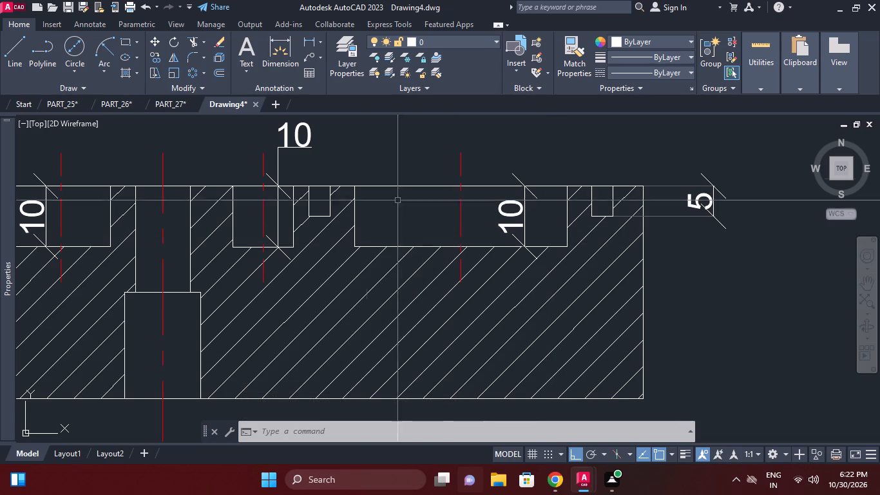
click(193, 53)
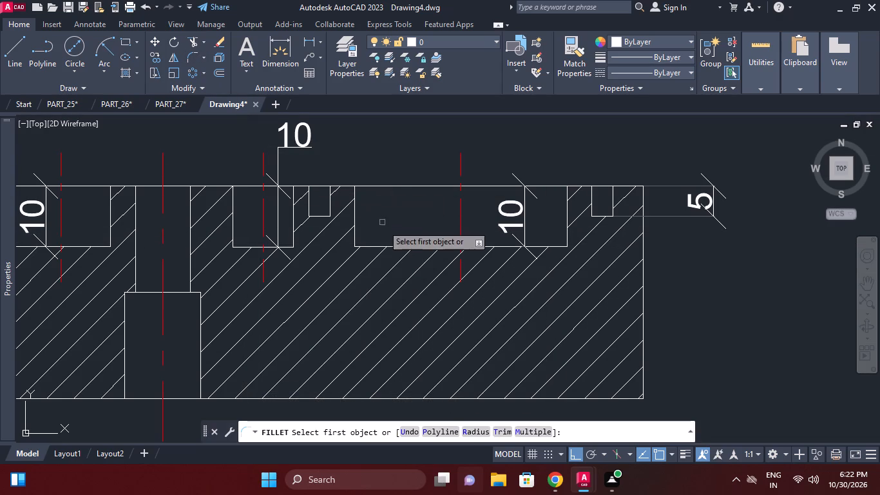
click(470, 429)
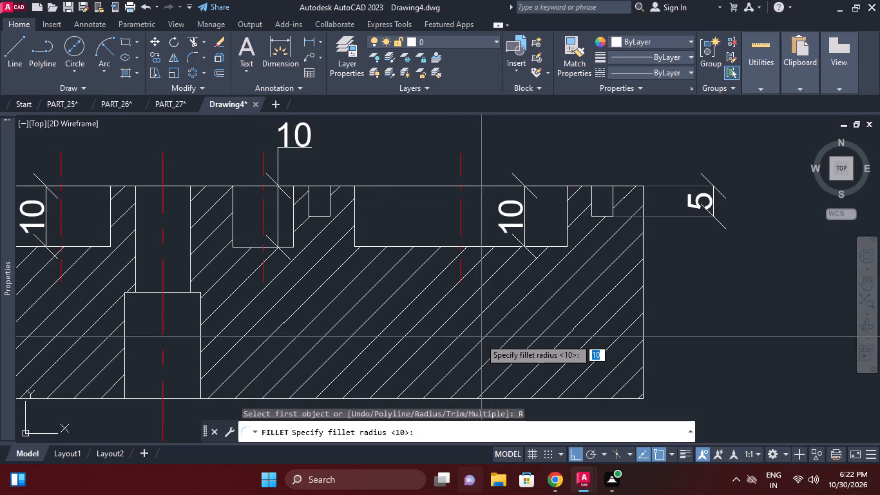
text(1.5)
key(Return)
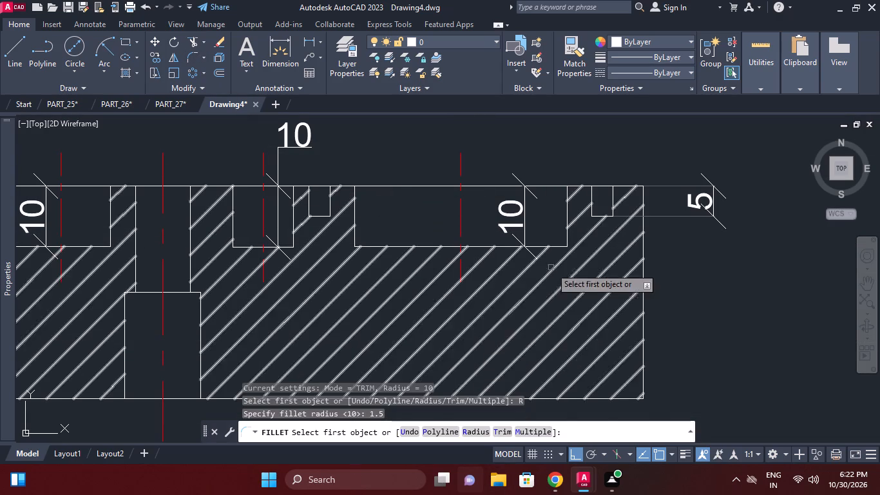
scroll(595, 249, up, 2)
click(587, 150)
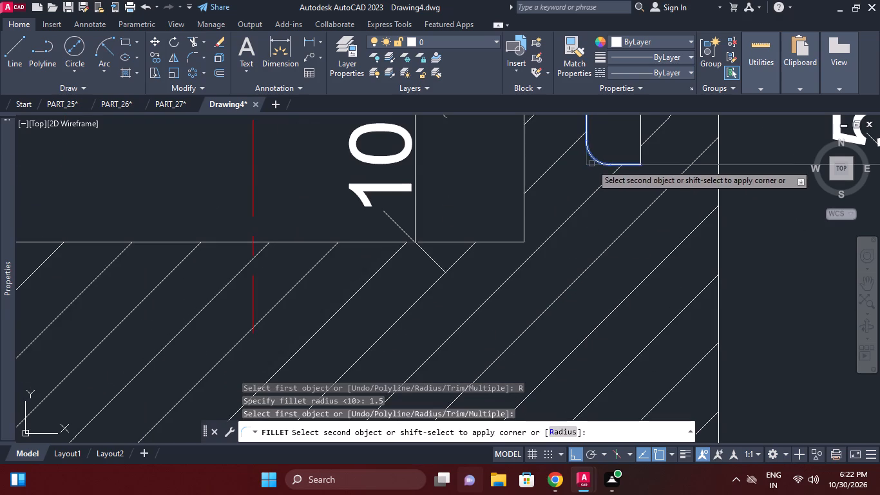
click(591, 164)
right_click(608, 155)
click(633, 159)
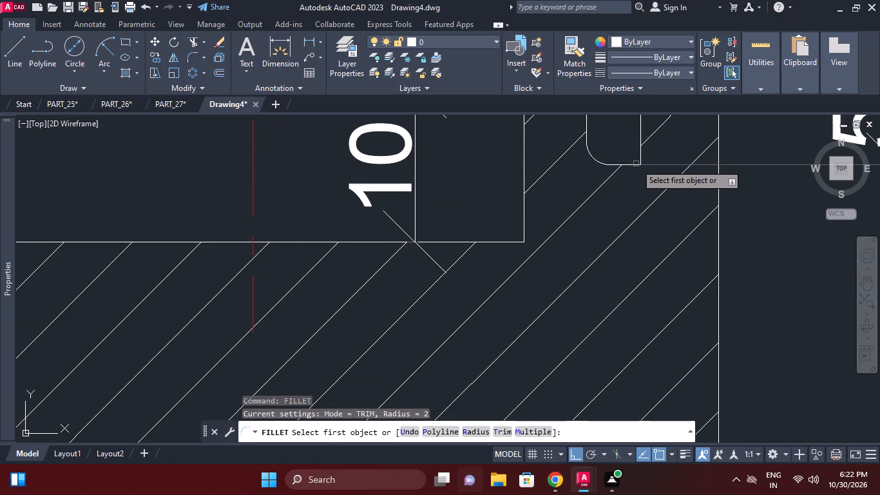
click(636, 165)
click(640, 155)
Fillet both bottom corners of the wide pocket with the same 1.5 radius.
scroll(656, 150, down, 1)
middle_drag(657, 151, 657, 208)
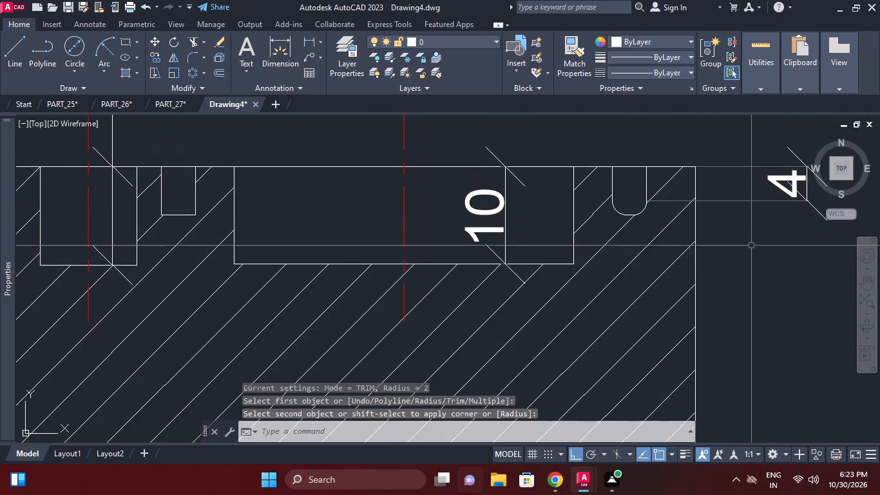
right_click(747, 252)
click(765, 218)
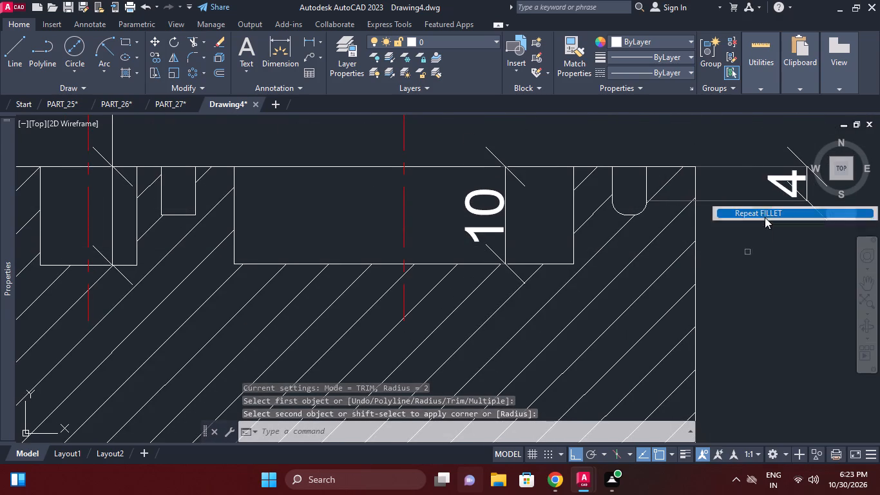
click(560, 261)
click(561, 264)
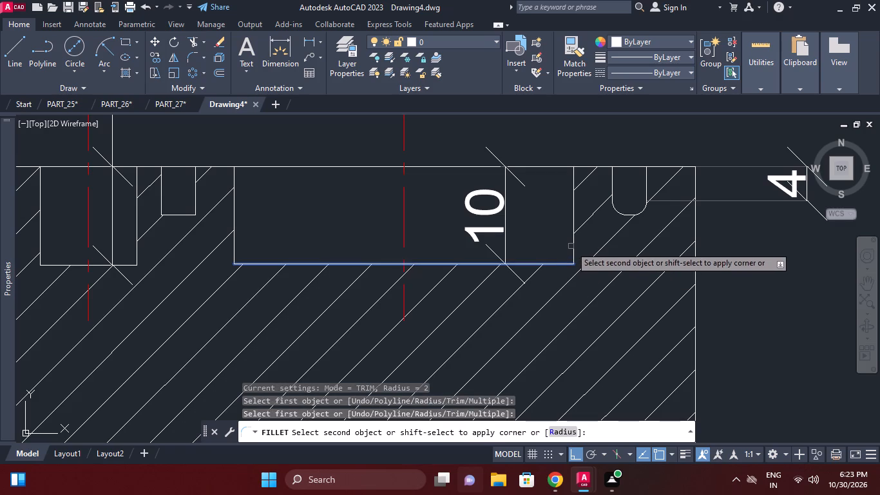
click(574, 244)
scroll(607, 268, down, 1)
middle_drag(609, 269, 673, 298)
right_click(508, 264)
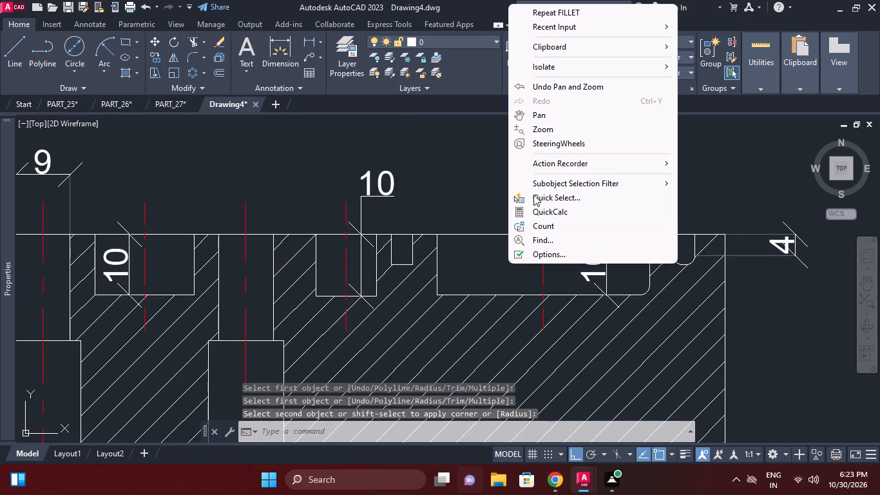
click(567, 12)
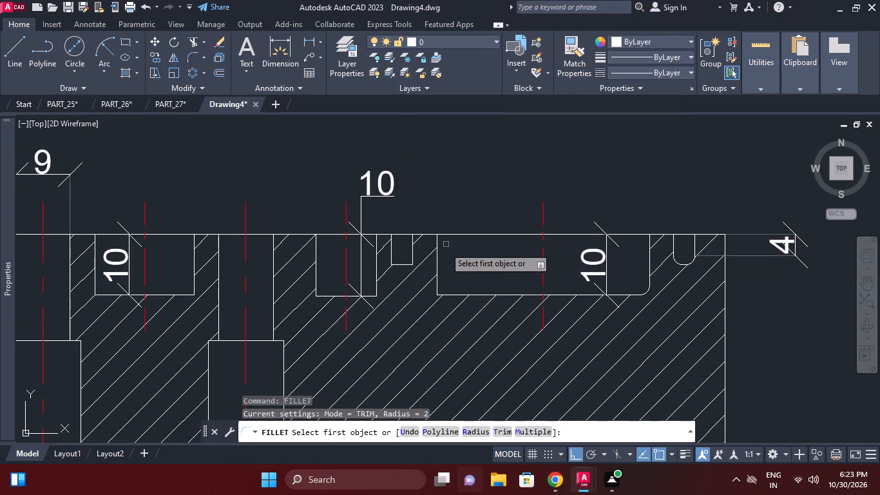
click(436, 262)
click(448, 293)
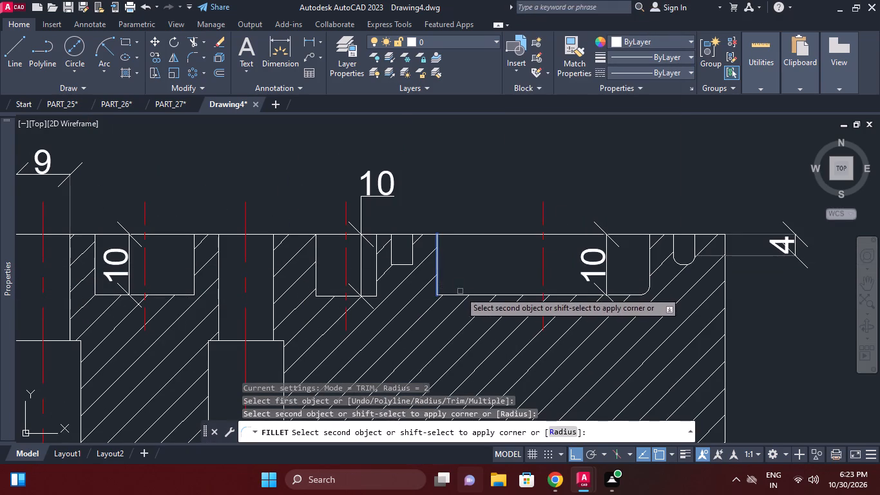
click(454, 295)
Fillet both bottom corners of the small groove just left of the wide pocket with the same 1.5 radius.
right_click(461, 268)
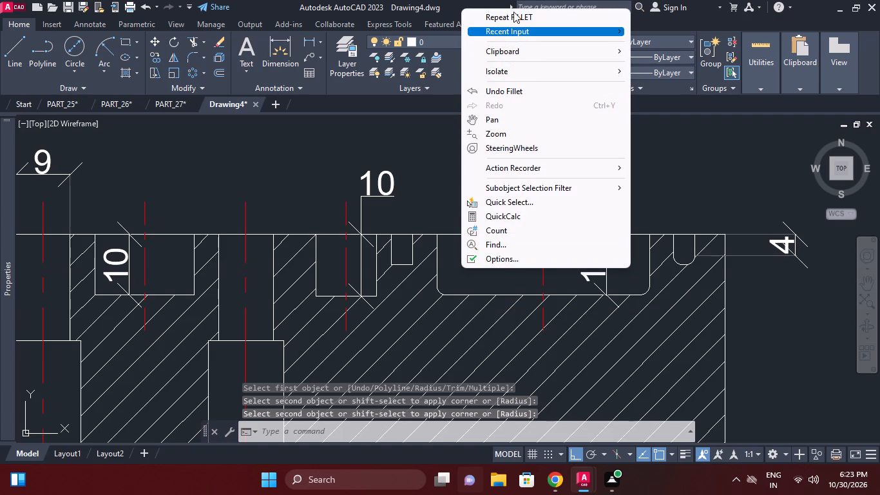
click(511, 17)
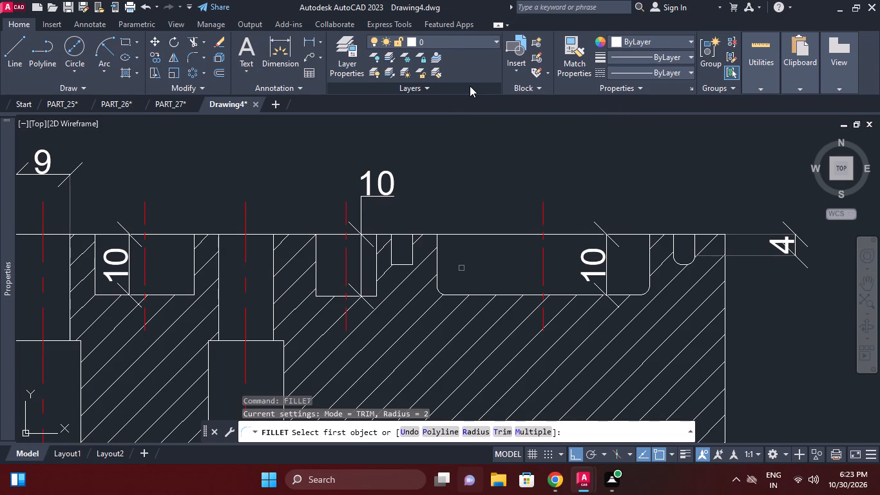
scroll(411, 262, up, 2)
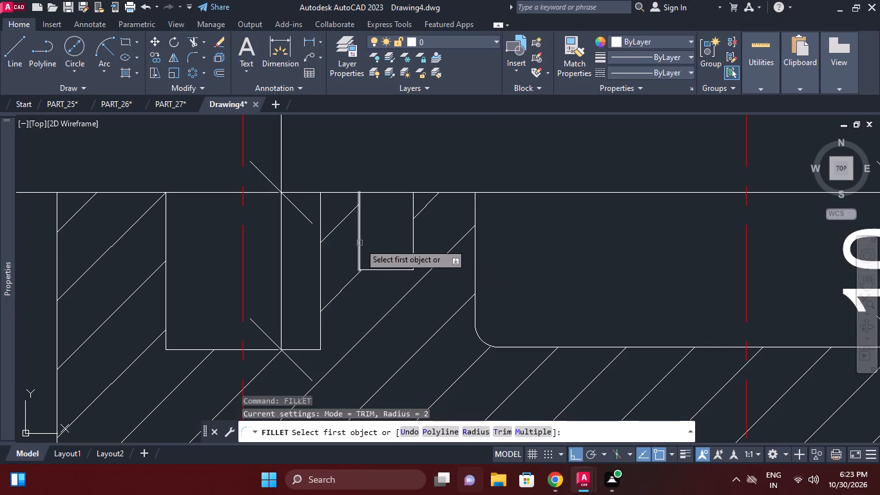
click(359, 242)
click(368, 272)
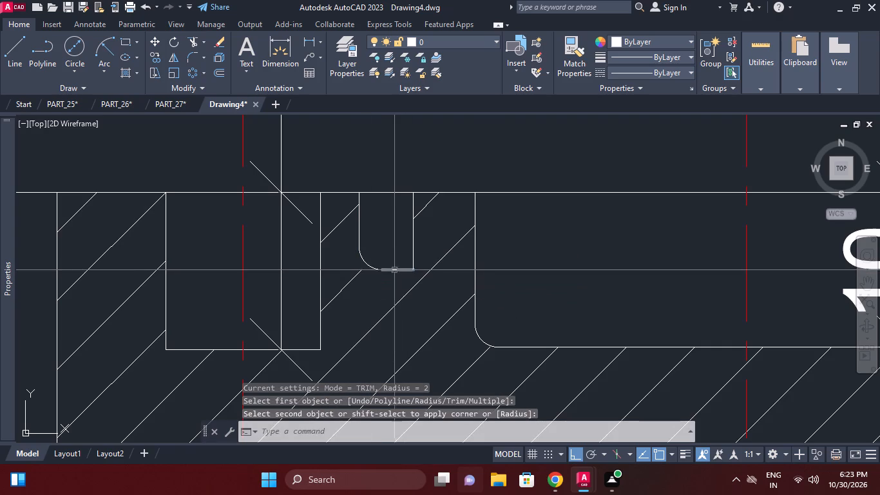
right_click(395, 247)
click(434, 210)
click(397, 271)
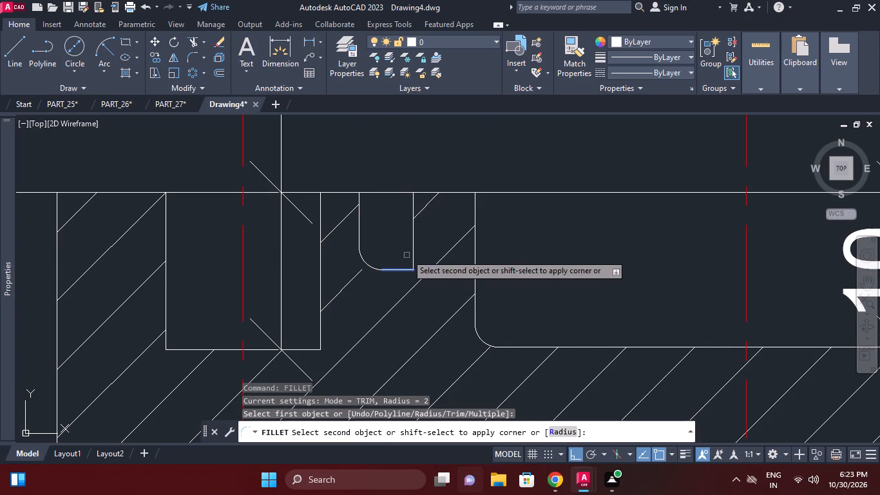
click(412, 247)
Fillet the bottom-left corner of the narrow pocket between the second stepped hole and the small groove with the same radius.
right_click(439, 214)
click(481, 216)
middle_drag(375, 257, 466, 200)
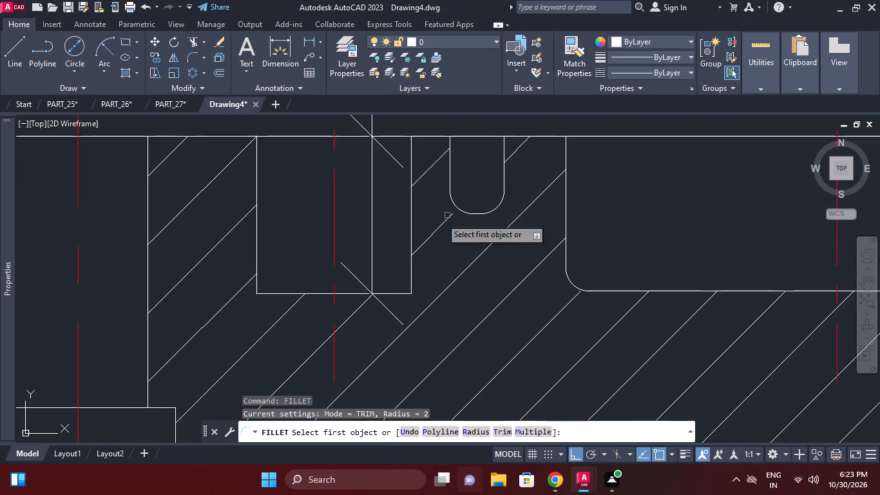
click(259, 260)
click(259, 258)
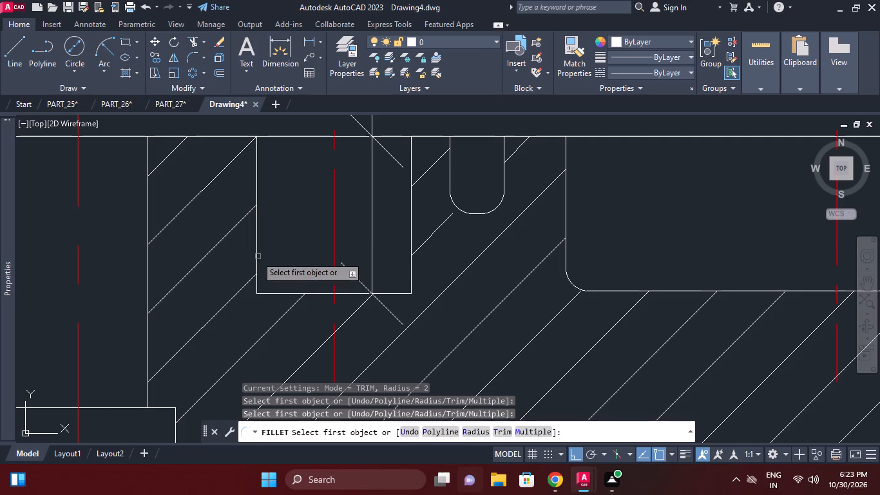
click(256, 252)
click(272, 293)
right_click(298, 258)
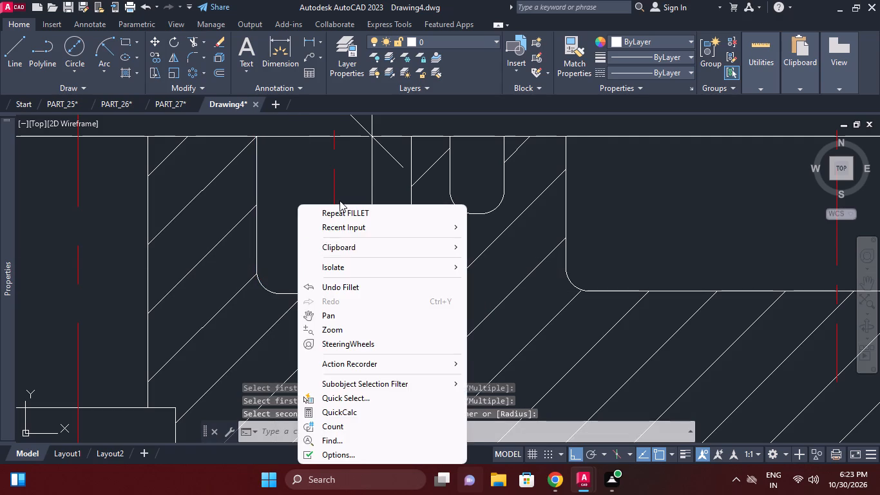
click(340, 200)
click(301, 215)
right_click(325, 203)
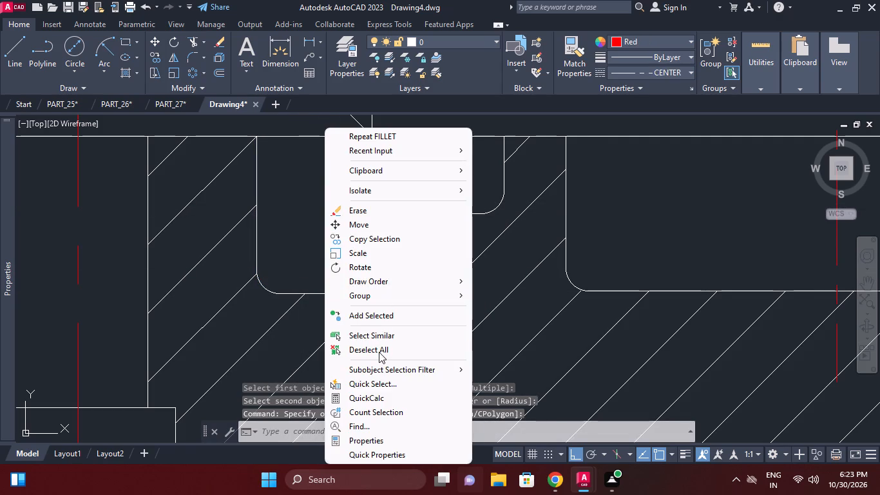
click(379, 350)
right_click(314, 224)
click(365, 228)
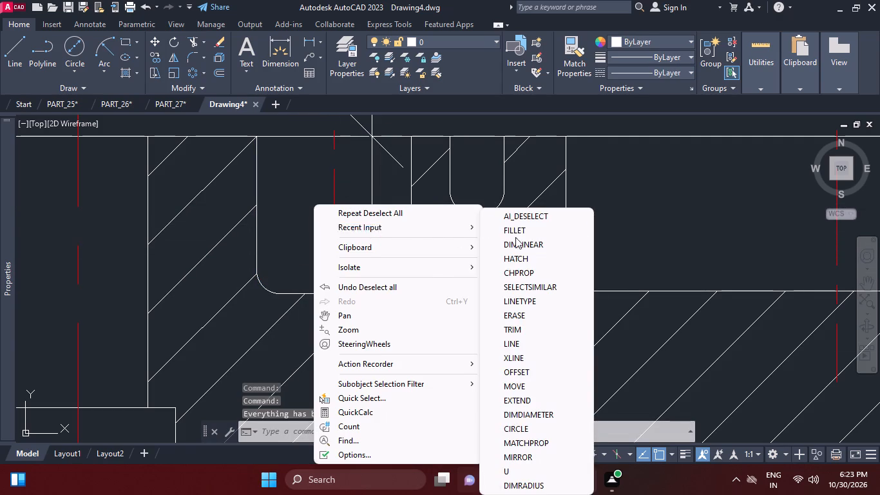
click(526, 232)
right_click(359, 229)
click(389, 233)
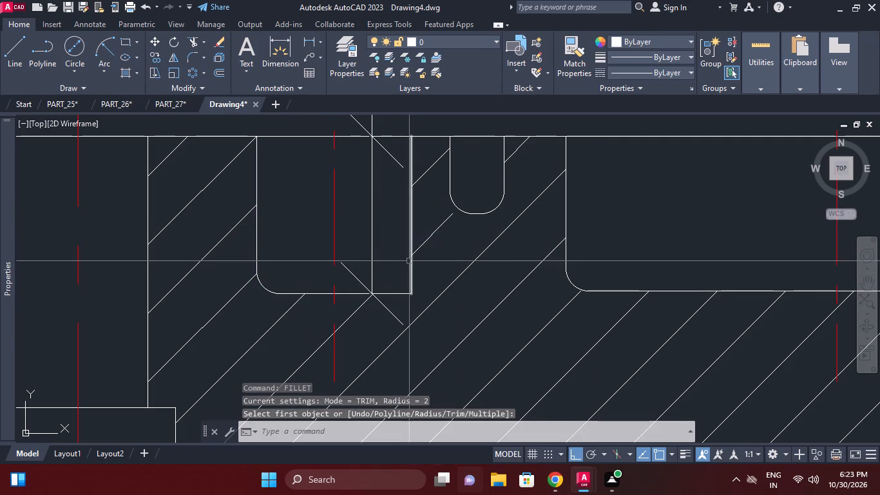
Fillet the bottom-right corner of the same narrow pocket with the current radius.
right_click(394, 255)
click(431, 219)
click(414, 281)
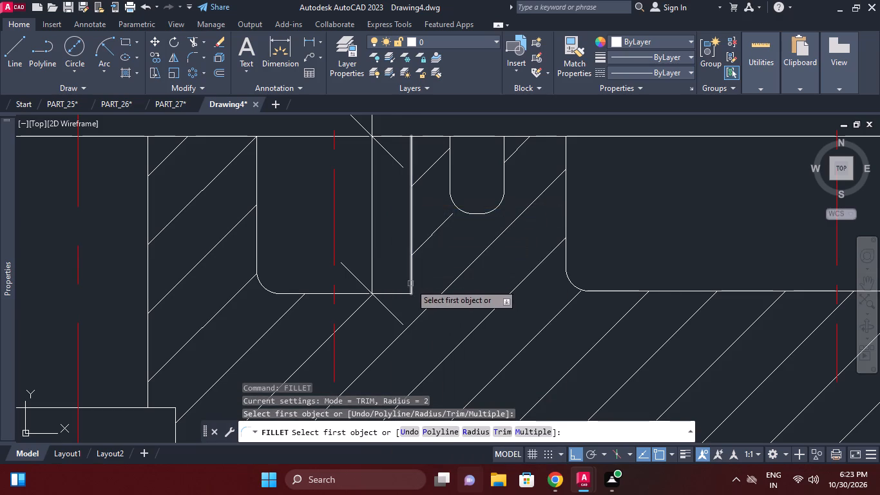
click(410, 284)
click(407, 291)
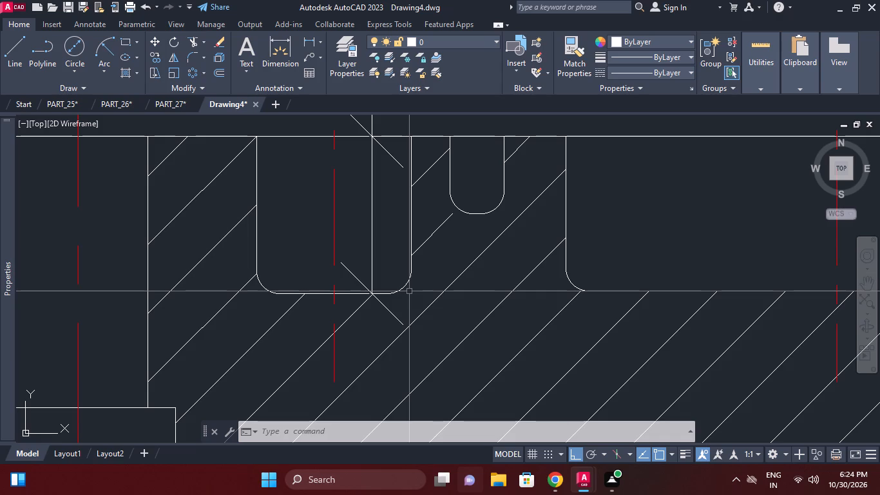
Fillet both bottom corners of the pocket between the two stepped holes with the same 1.5 radius.
scroll(454, 267, down, 1)
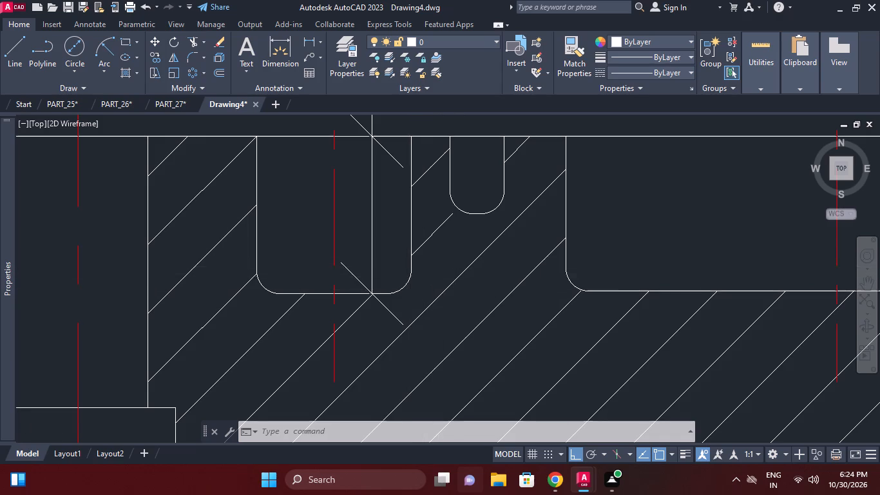
scroll(454, 267, down, 2)
scroll(401, 252, up, 1)
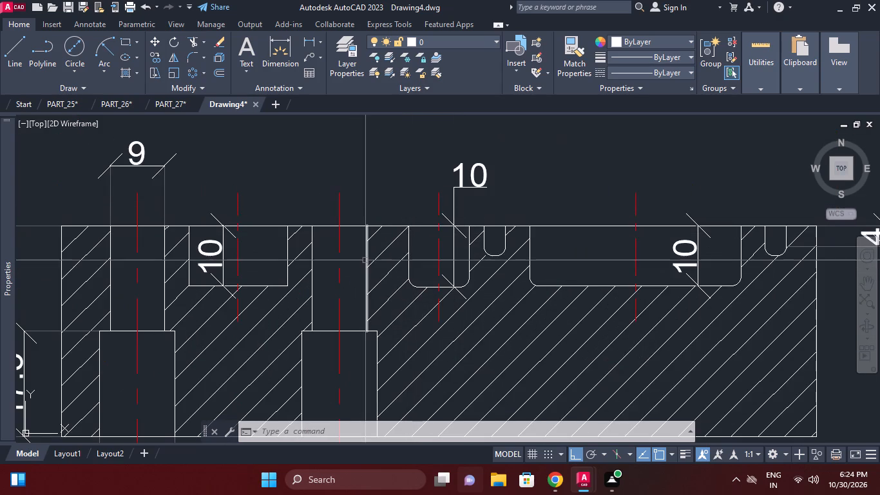
right_click(428, 183)
click(453, 186)
scroll(185, 277, up, 1)
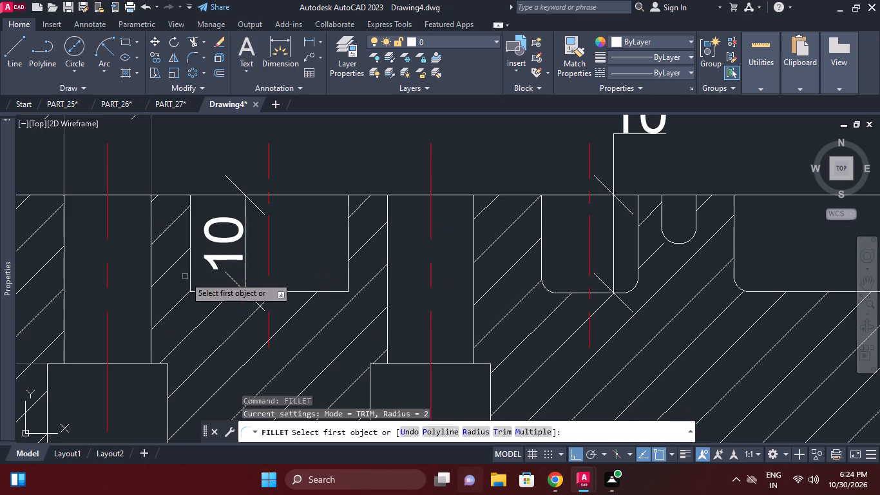
click(189, 266)
click(204, 293)
right_click(282, 280)
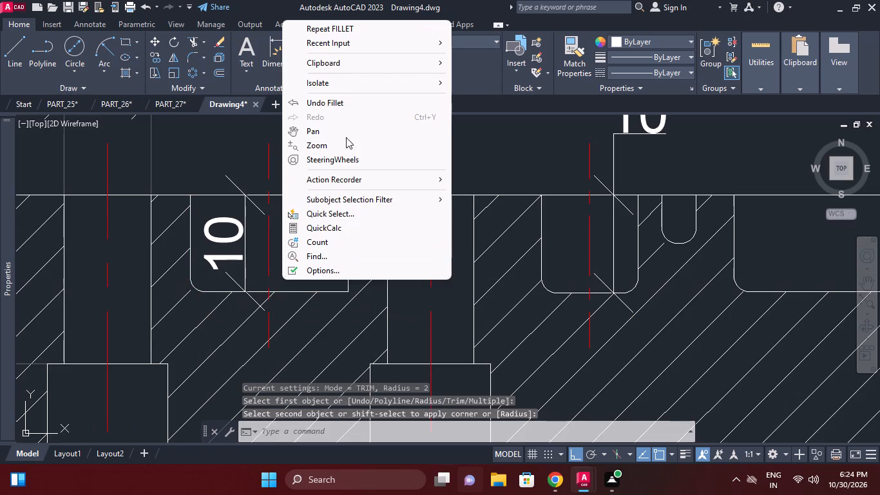
click(346, 31)
click(334, 296)
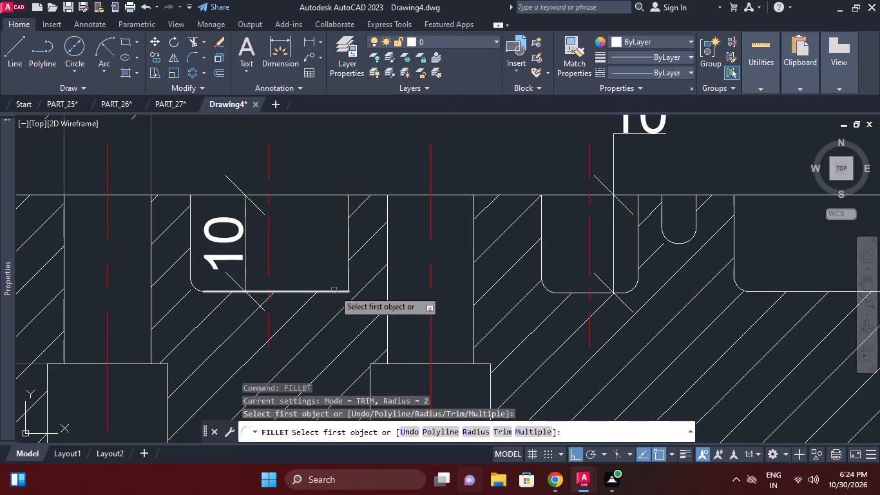
click(334, 290)
click(347, 272)
scroll(292, 270, down, 2)
middle_drag(292, 270, 331, 253)
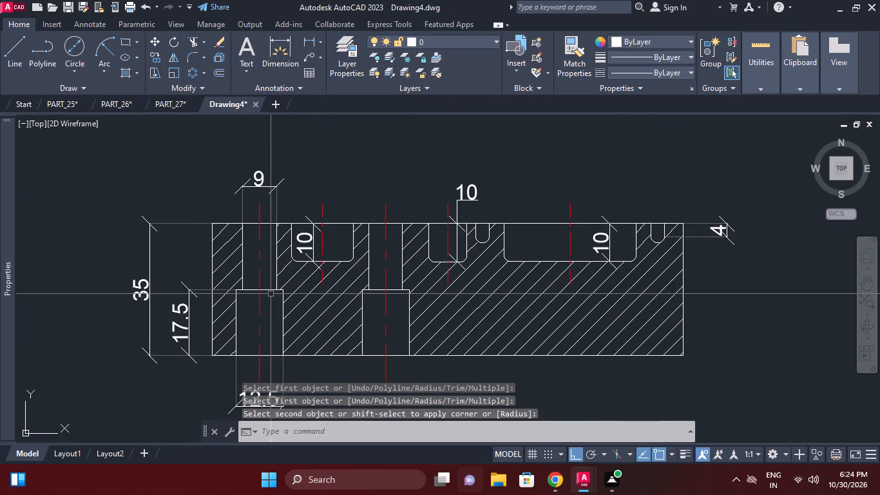
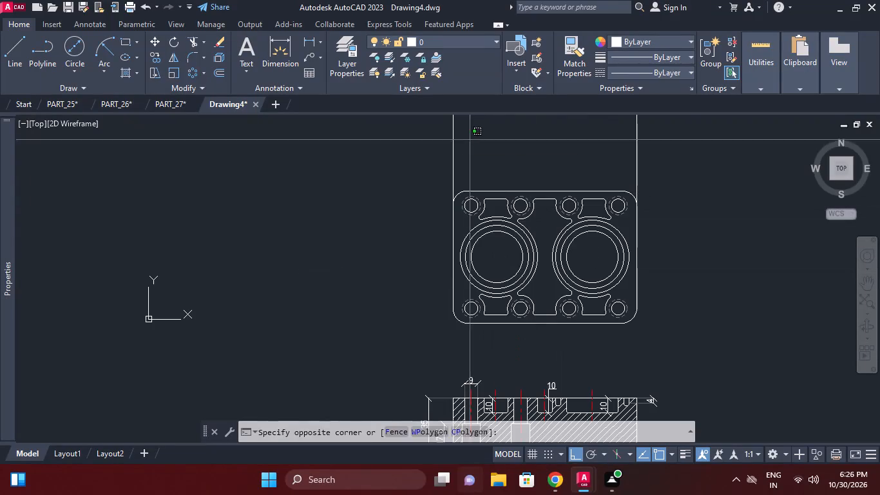
Erase the two long vertical projection lines rising from the left and right sides of the plan view.
click(407, 159)
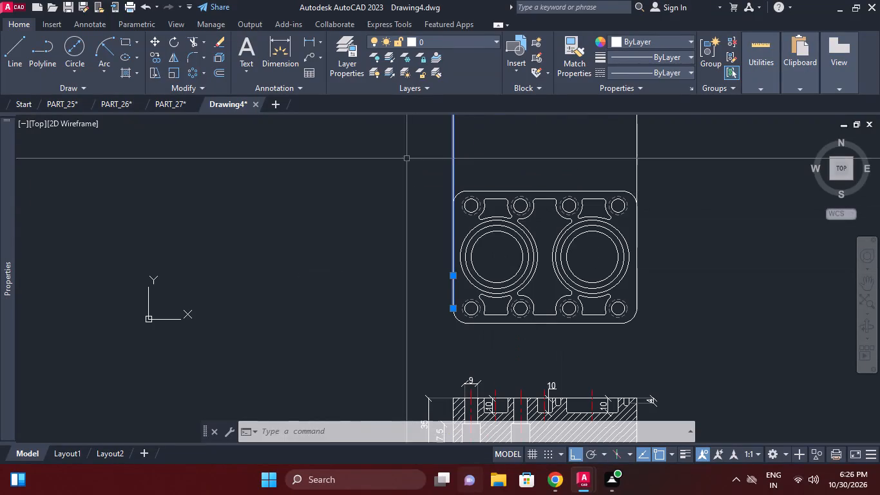
click(685, 171)
click(606, 141)
key(e)
key(space)
Add a horizontal linear dimension across the wide pocket's opening, placed above the section view.
middle_drag(692, 247, 701, 167)
middle_drag(666, 258, 660, 240)
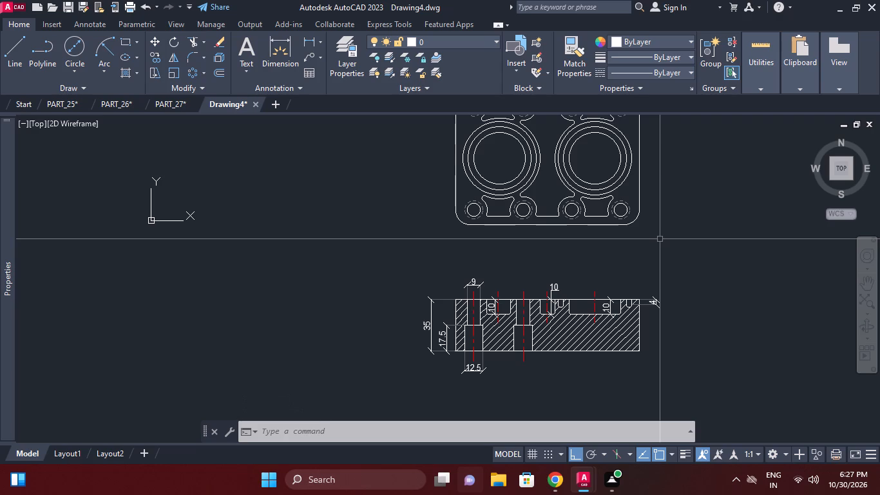
scroll(633, 296, up, 1)
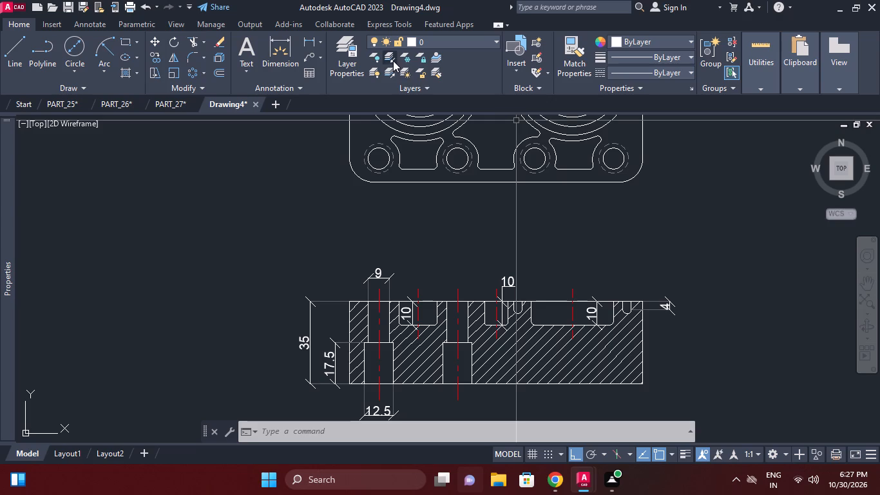
click(302, 42)
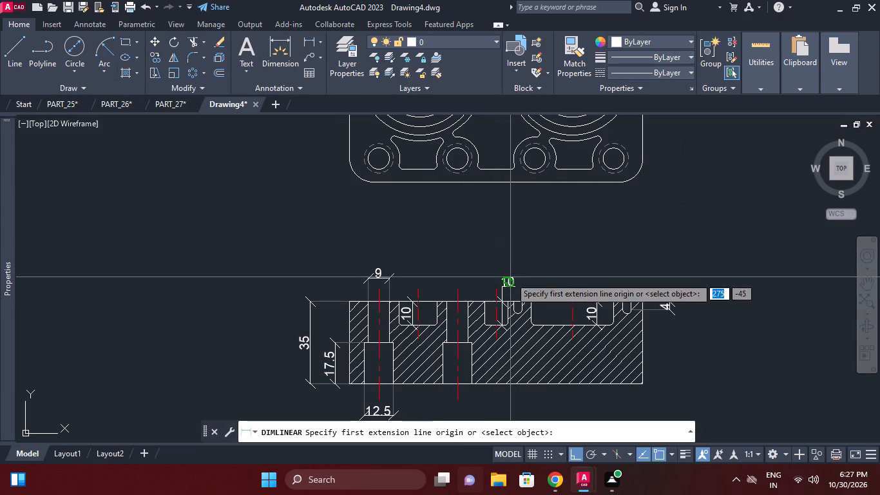
scroll(526, 304, up, 1)
middle_drag(526, 304, 408, 304)
scroll(449, 289, up, 1)
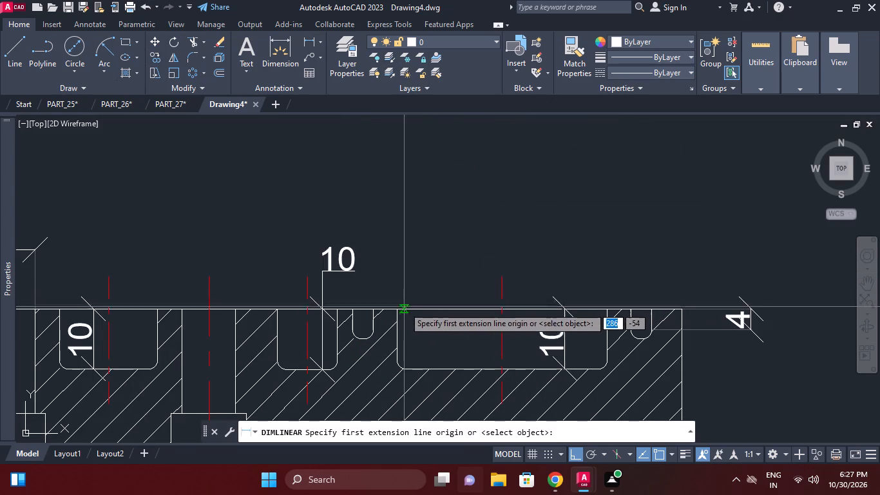
click(398, 310)
click(606, 310)
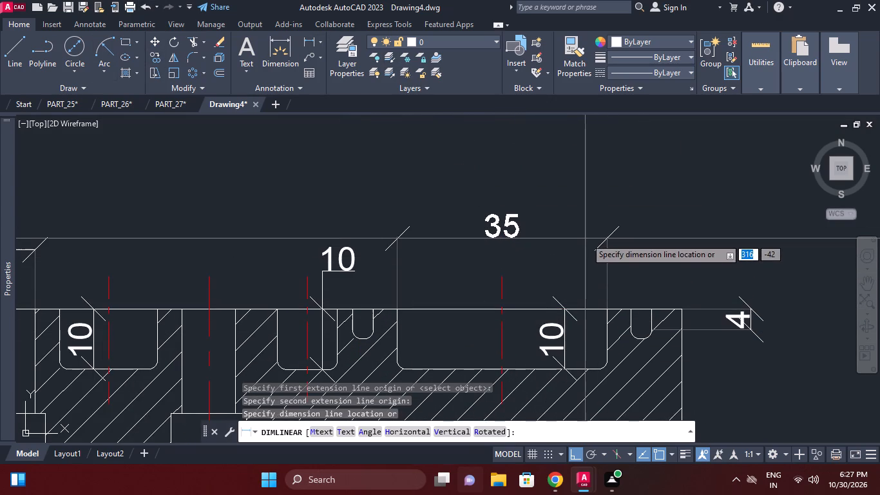
click(586, 222)
Add a linear dimension between the inner edges of the two small grooves flanking the wide pocket, above the pocket width dimension.
right_click(658, 170)
click(685, 179)
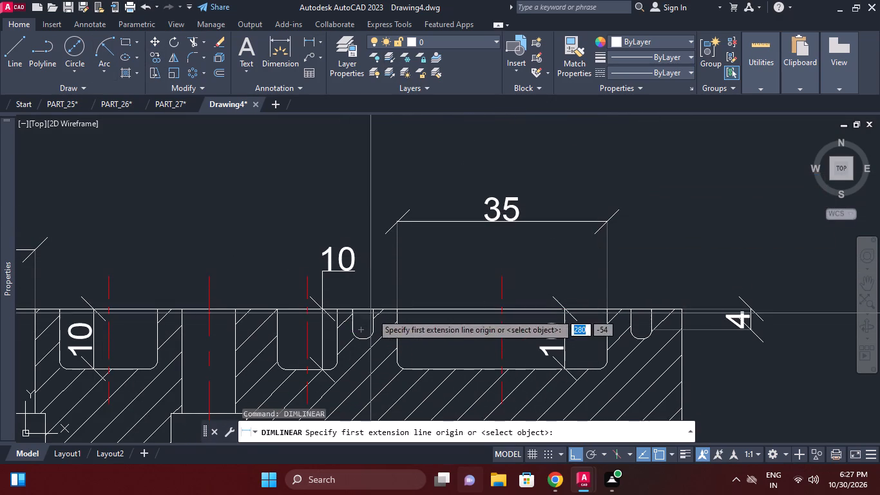
click(379, 309)
click(631, 311)
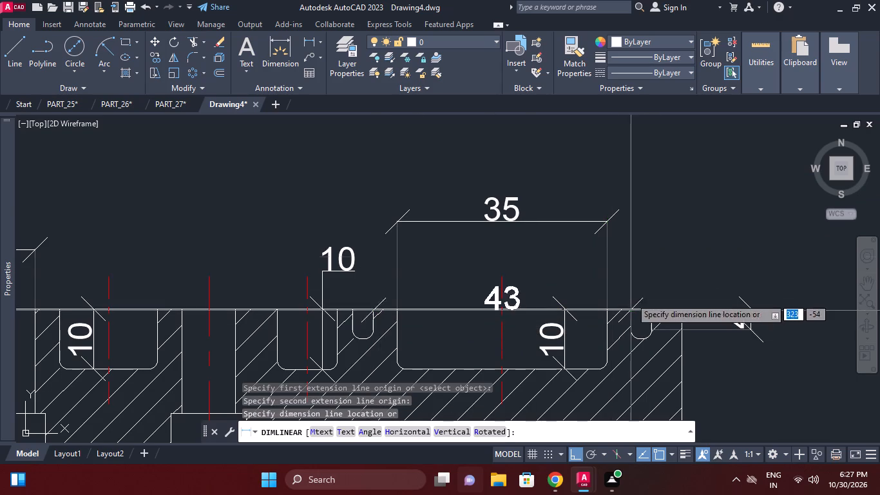
click(610, 168)
Add a linear dimension between the outer edges of the same two grooves, stacked above the other two width dimensions.
right_click(656, 191)
click(711, 198)
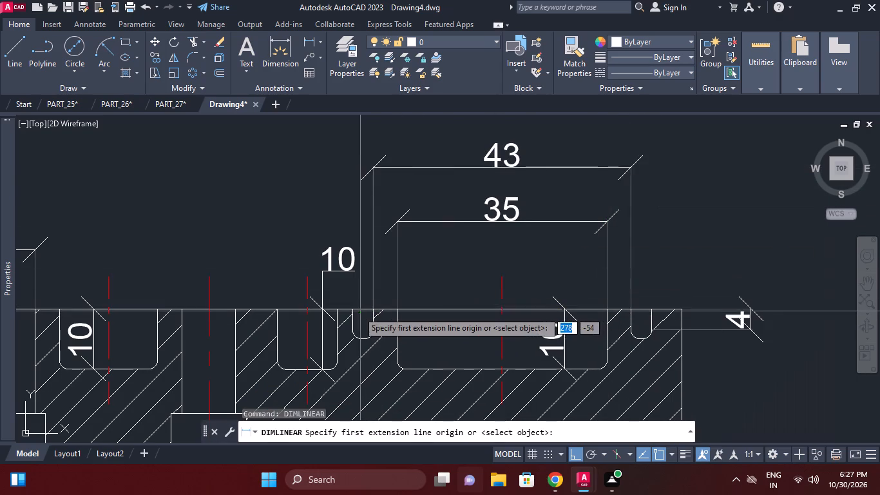
click(354, 311)
click(646, 309)
middle_drag(606, 129, 601, 199)
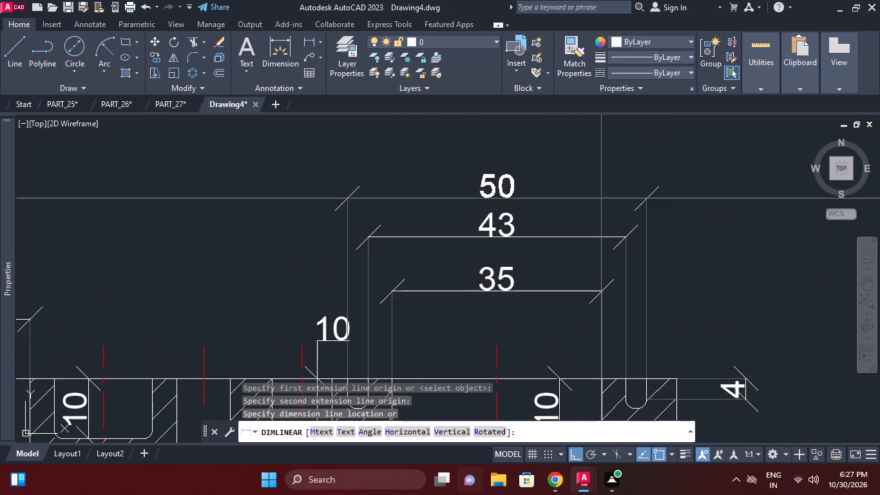
click(603, 183)
Add a diameter symbol in front of the text of the outer and inner groove-edge dimensions.
double_click(530, 176)
double_click(504, 165)
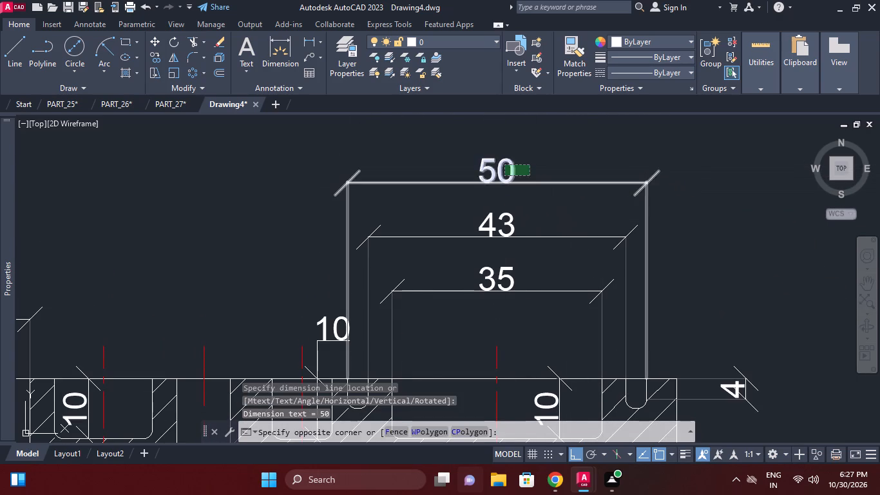
click(636, 62)
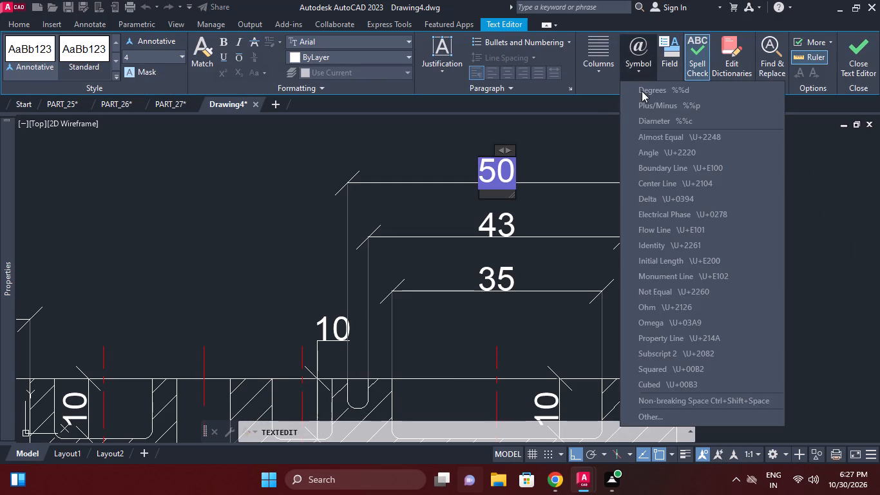
click(656, 124)
click(596, 149)
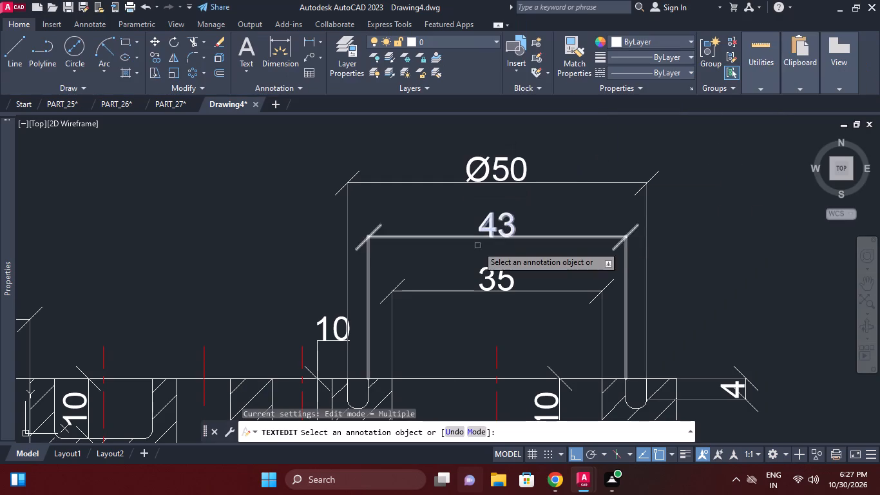
click(483, 232)
click(635, 67)
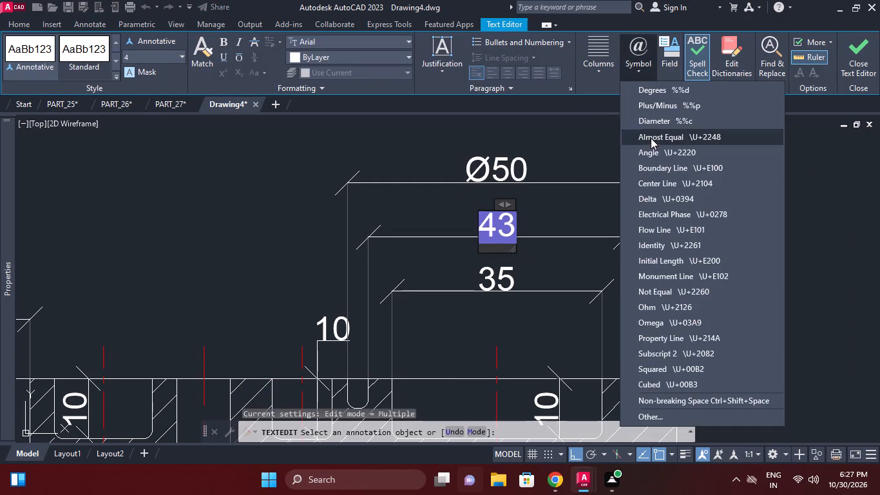
click(653, 127)
click(584, 148)
Add a diameter symbol in front of the wide pocket's width dimension text and finish text editing.
click(497, 286)
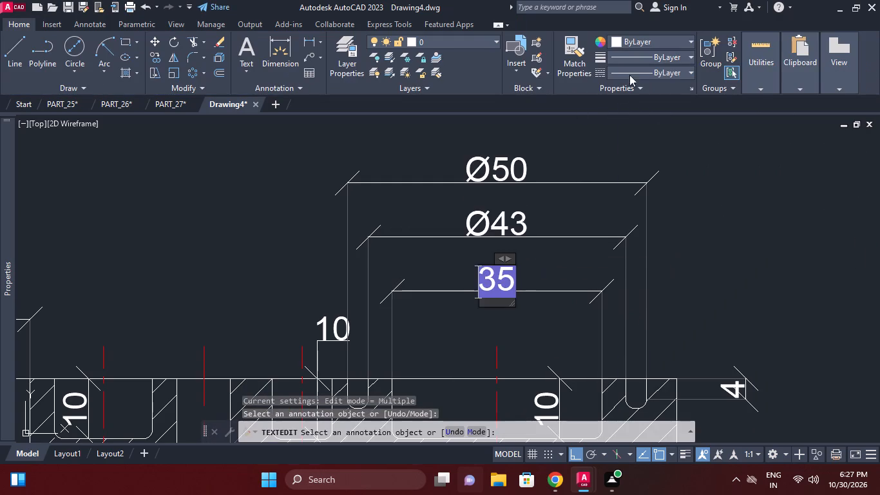
click(630, 73)
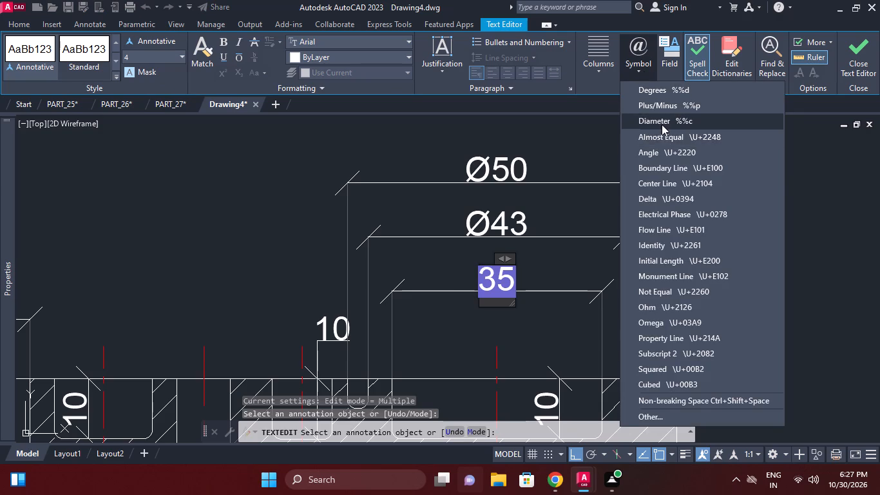
click(662, 122)
click(678, 211)
middle_drag(709, 177, 582, 295)
scroll(707, 180, down, 1)
scroll(537, 232, down, 1)
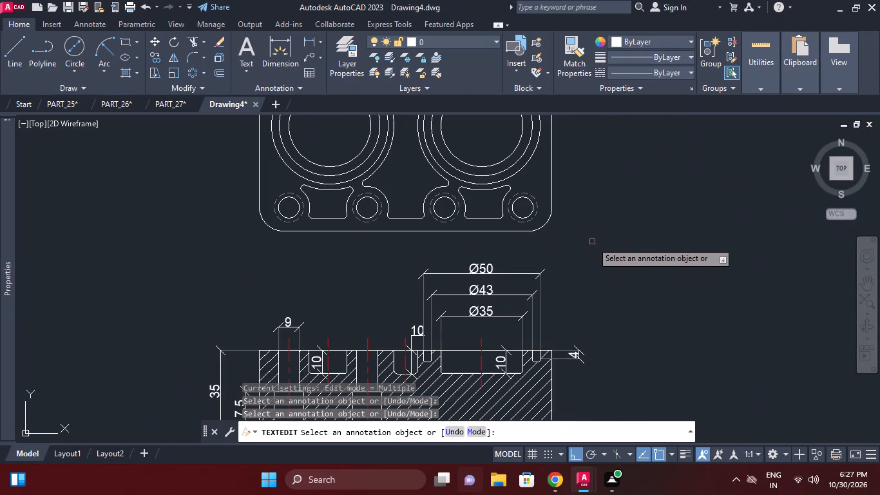
right_click(592, 242)
click(614, 250)
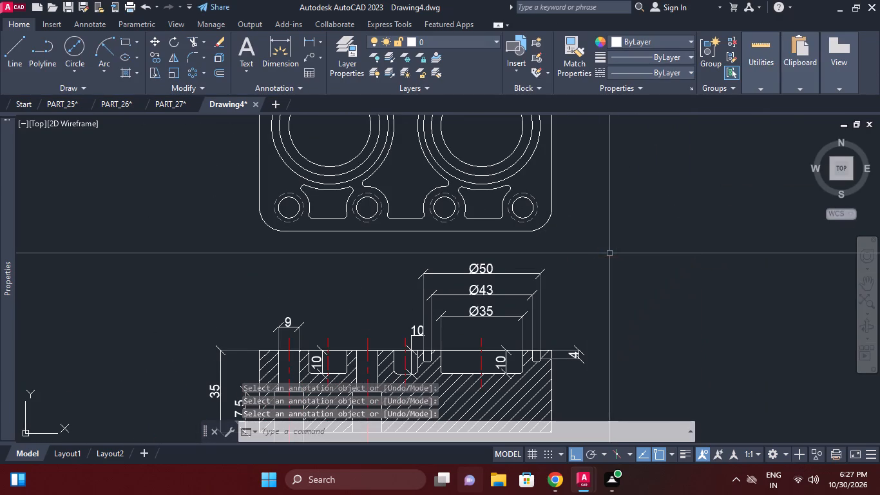
Add a linear dimension for the plan view's overall width, placed above its top edge.
middle_drag(557, 219, 531, 246)
scroll(530, 246, down, 1)
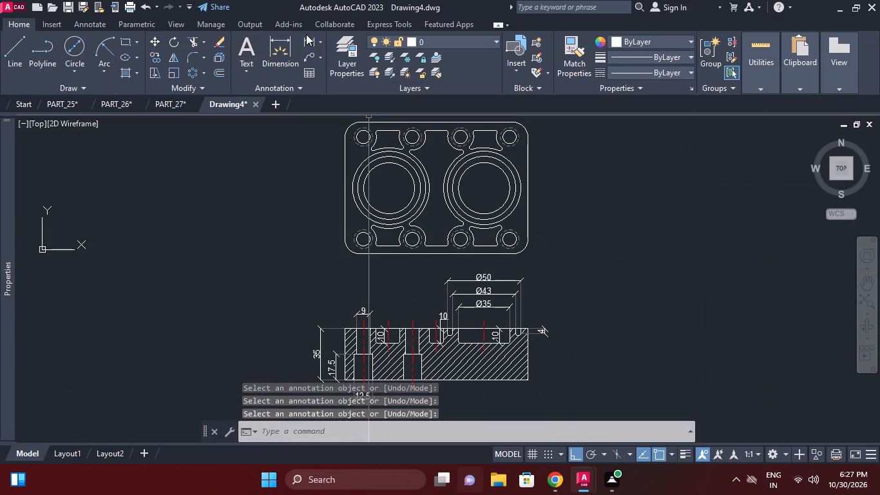
click(306, 34)
click(309, 40)
middle_drag(378, 142, 358, 201)
scroll(352, 177, up, 1)
click(311, 204)
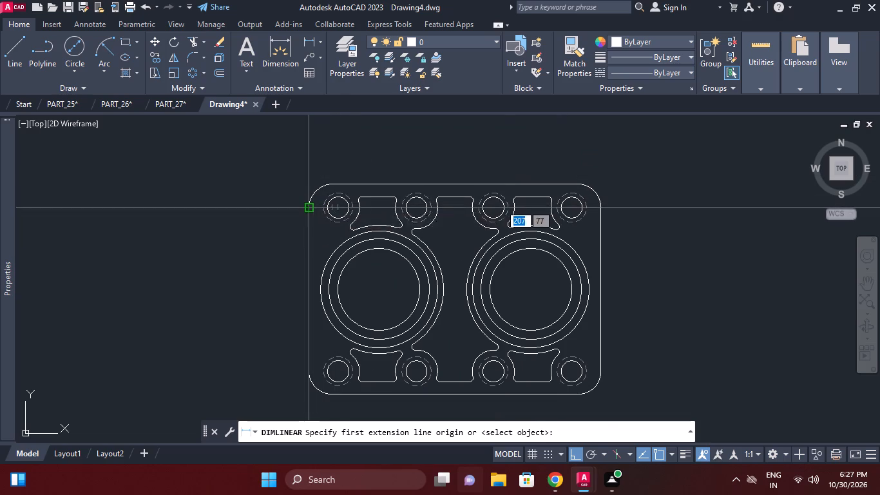
click(604, 205)
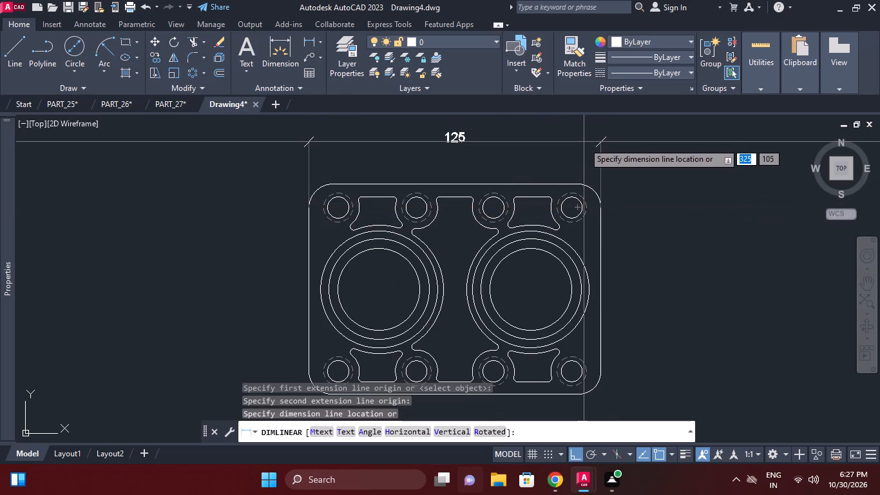
click(584, 146)
key(Escape)
Dimension the horizontal centre distance between the first and second top-row holes of the plan view.
key(space)
scroll(354, 186, up, 2)
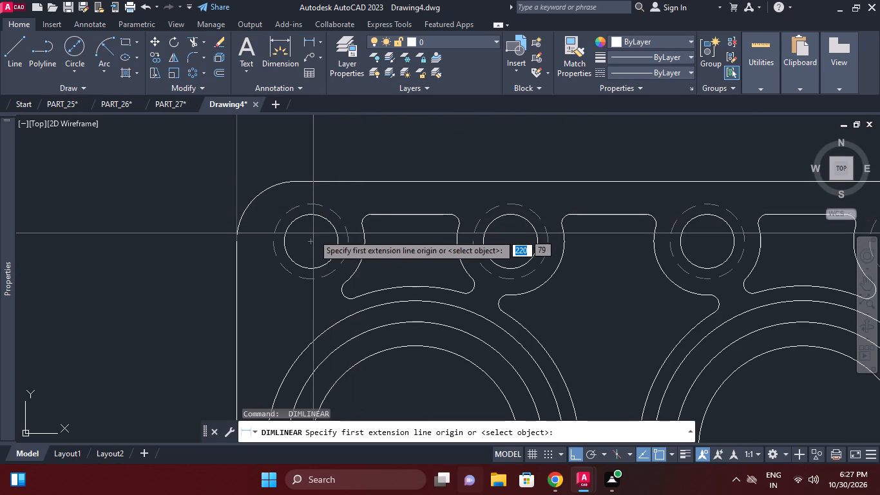
click(311, 240)
click(513, 242)
middle_drag(477, 162, 477, 182)
click(470, 139)
Dimension the second-to-third and third-to-fourth top-row hole centre distances, aligned with the first spacing dimension.
key(space)
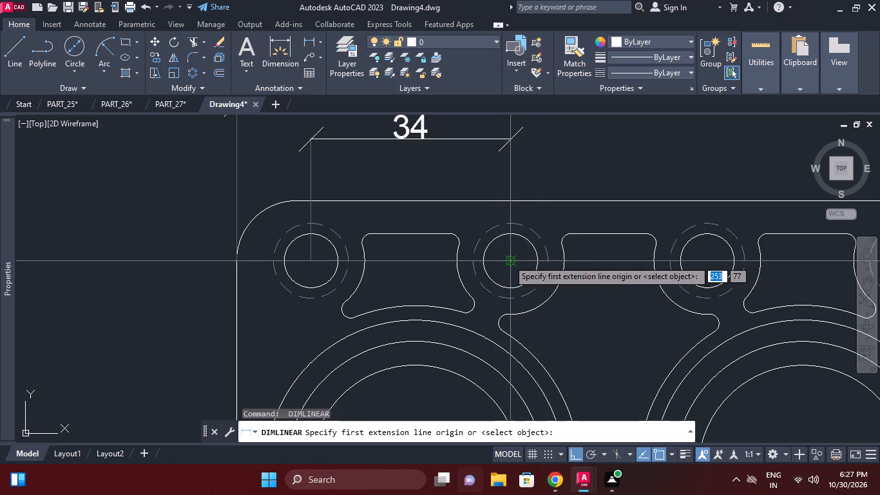
click(512, 262)
click(707, 263)
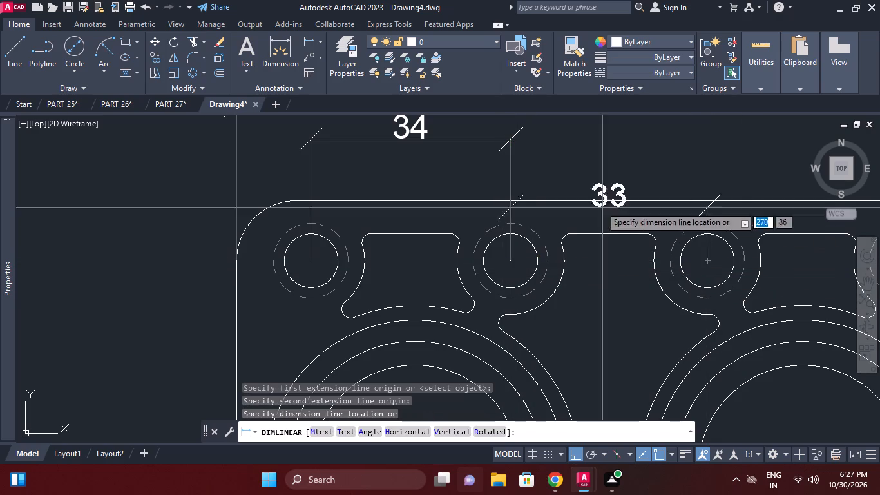
click(510, 139)
middle_drag(519, 156, 378, 211)
key(space)
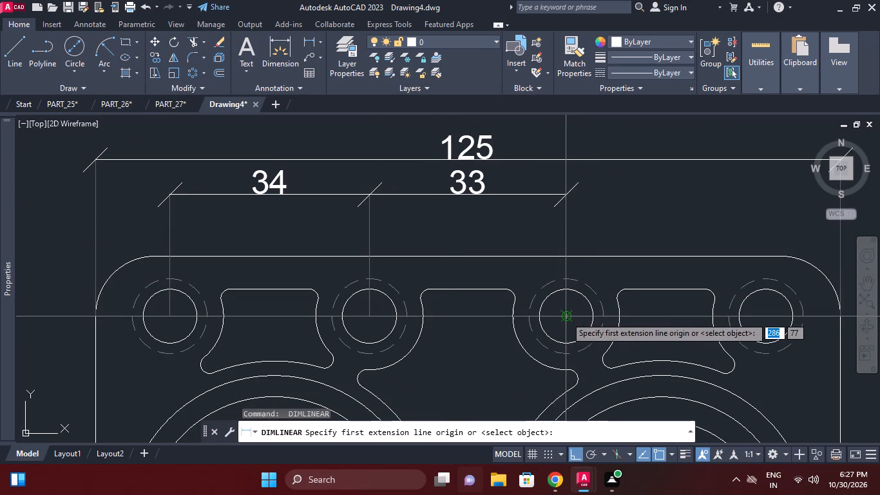
click(566, 316)
click(765, 315)
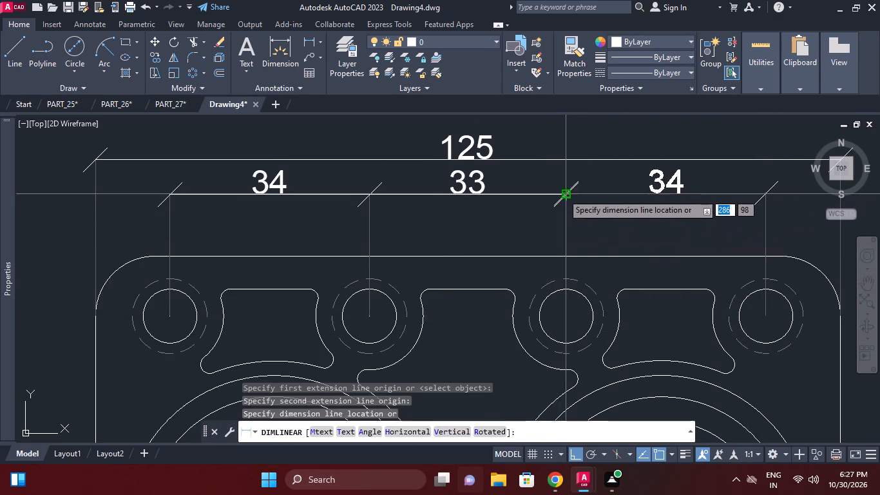
click(562, 193)
Stretch the overall width dimension line up by about 4 units, away from the hole spacing dimensions.
middle_drag(589, 215, 490, 211)
scroll(589, 215, down, 1)
key(Escape)
drag(665, 197, 650, 185)
click(633, 157)
key(s)
key(space)
click(700, 224)
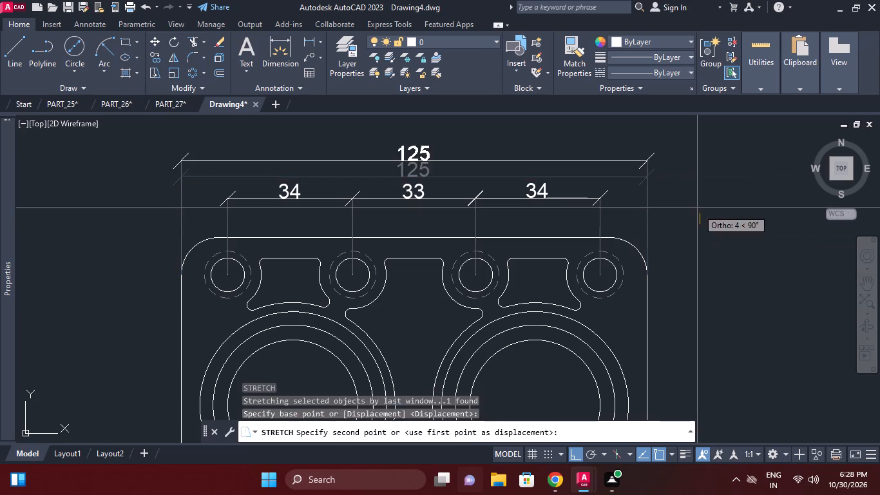
click(697, 208)
key(Escape)
key(Escape)
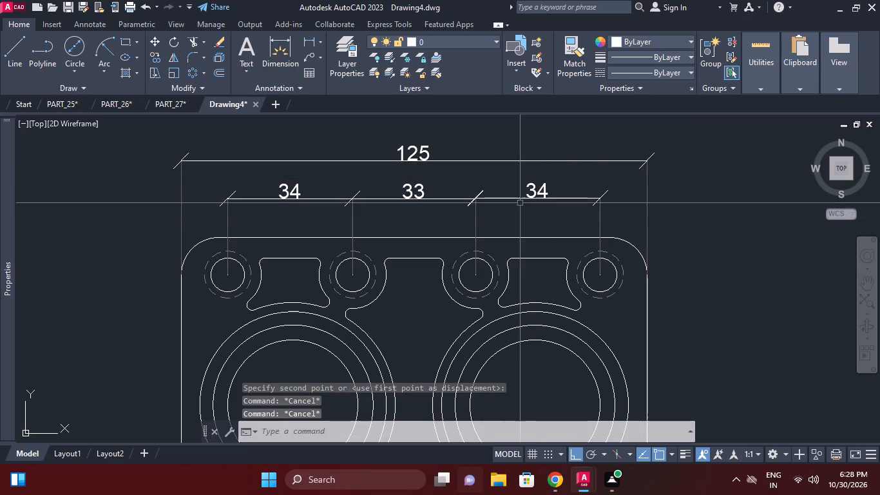
Stretch the row of three hole spacing dimensions slightly upward above the plan view.
click(518, 204)
click(328, 188)
key(s)
key(space)
click(485, 211)
click(484, 206)
key(Escape)
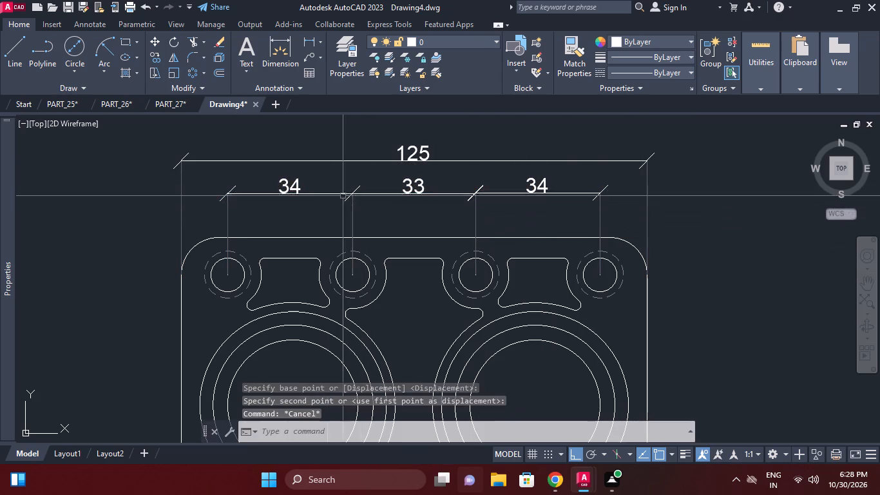
Set the precision of the first and last top-row hole spacing dimensions to one decimal place.
click(305, 191)
click(551, 186)
right_click(544, 187)
click(544, 188)
right_click(539, 188)
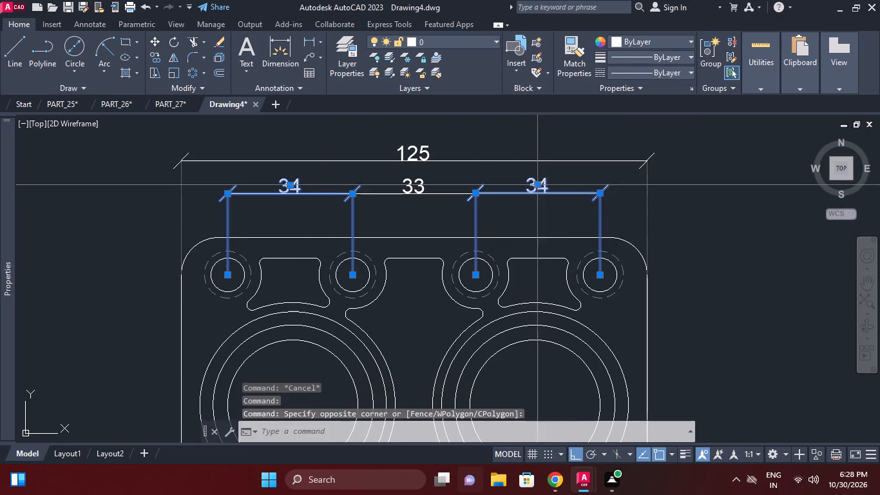
click(597, 144)
click(706, 162)
key(Escape)
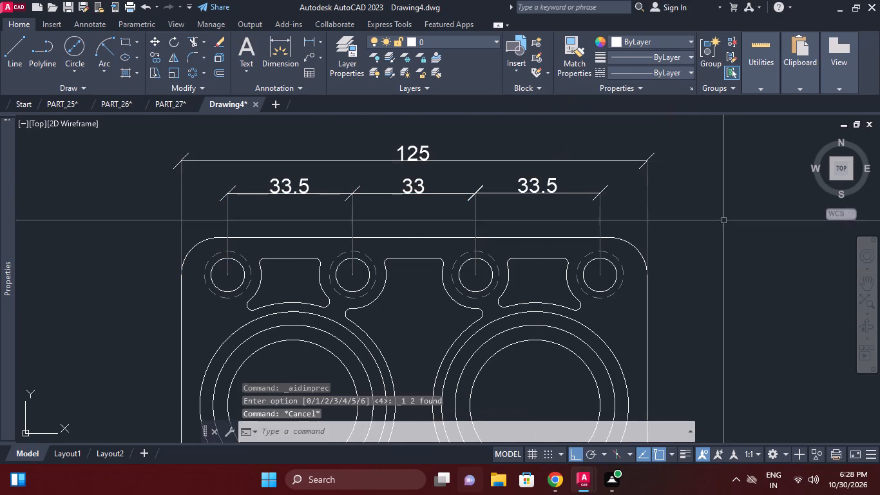
Add a vertical linear dimension for the plan view's overall height, placed beside its left edge.
middle_drag(723, 233, 719, 171)
scroll(720, 204, down, 1)
middle_click(664, 244)
key(d)
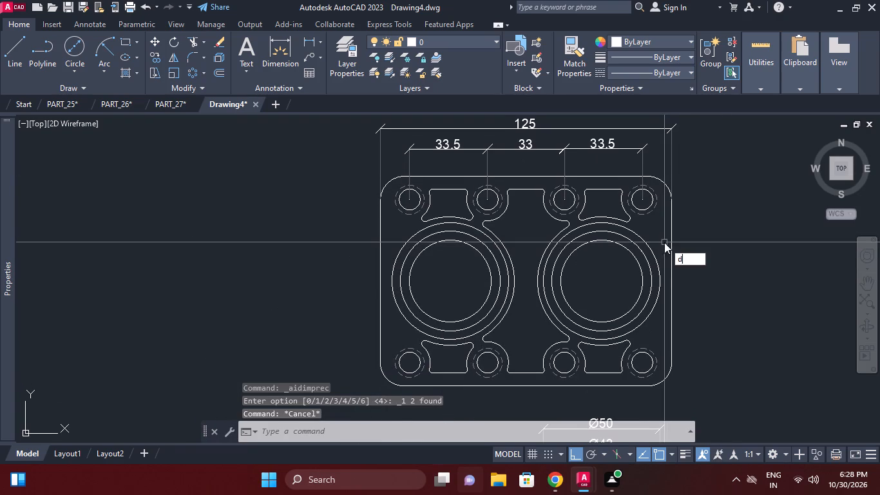
key(l)
key(i)
key(space)
click(398, 178)
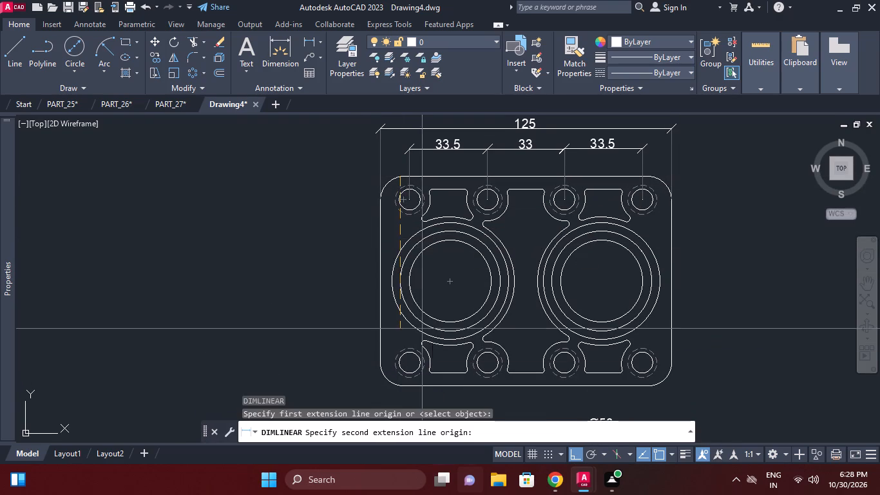
click(401, 384)
click(340, 294)
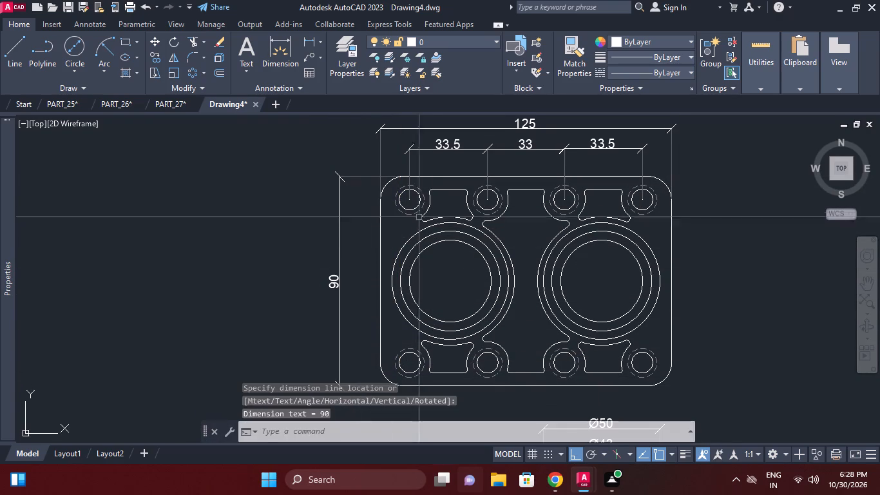
Add a vertical linear dimension between the first top-row and bottom-row hole centres, placed inside the overall height dimension.
key(space)
click(409, 201)
click(410, 363)
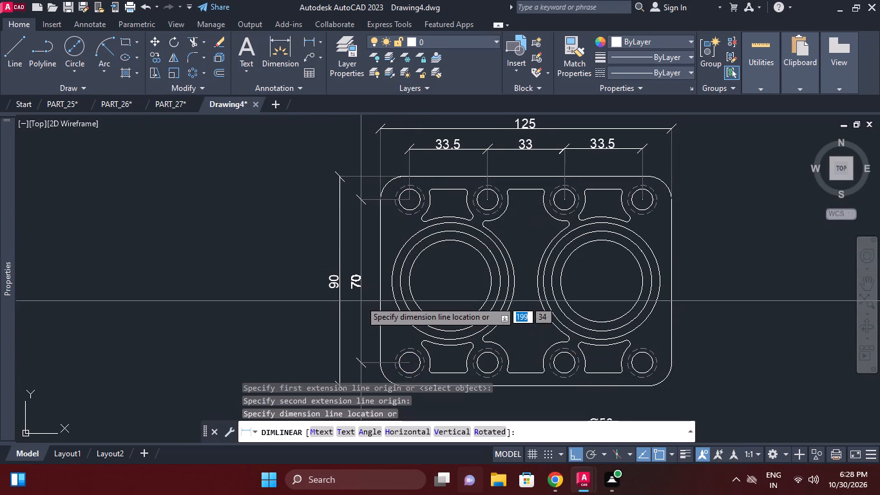
click(359, 296)
middle_drag(383, 280, 395, 244)
key(Escape)
Add a horizontal linear dimension between the centres of the two large bores, placed below the plan view.
middle_drag(517, 284, 466, 266)
key(space)
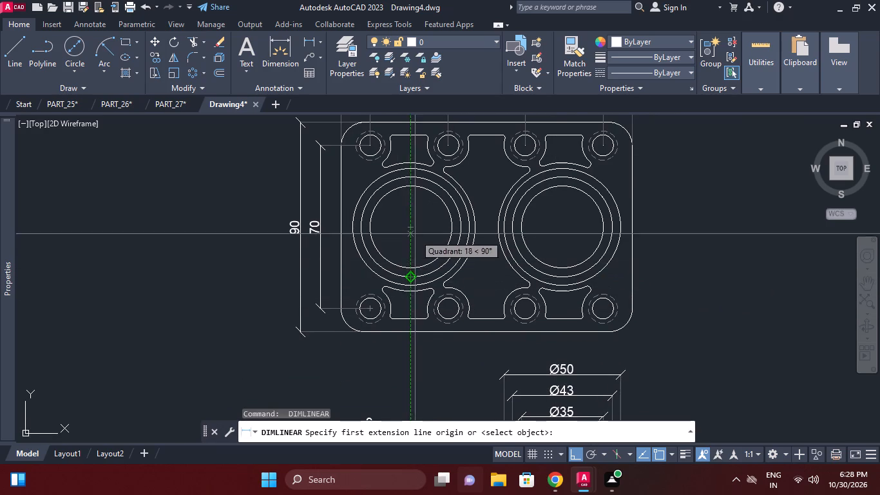
click(413, 229)
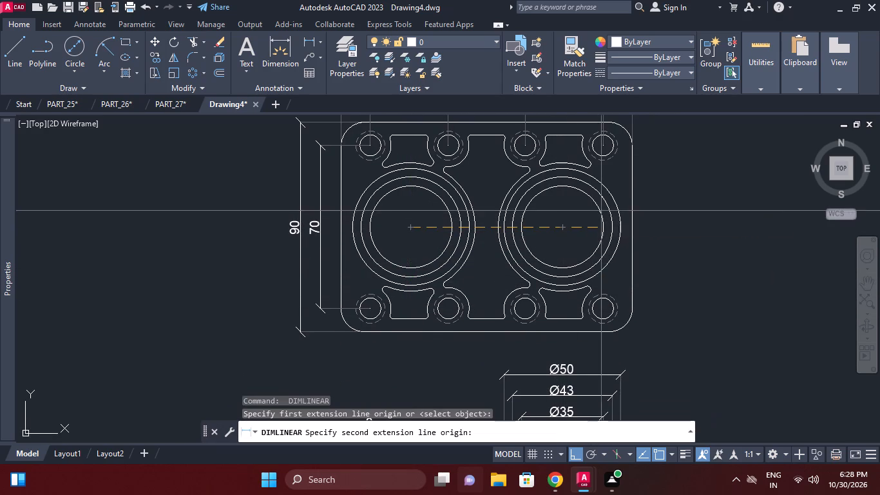
click(559, 225)
middle_drag(563, 272, 576, 188)
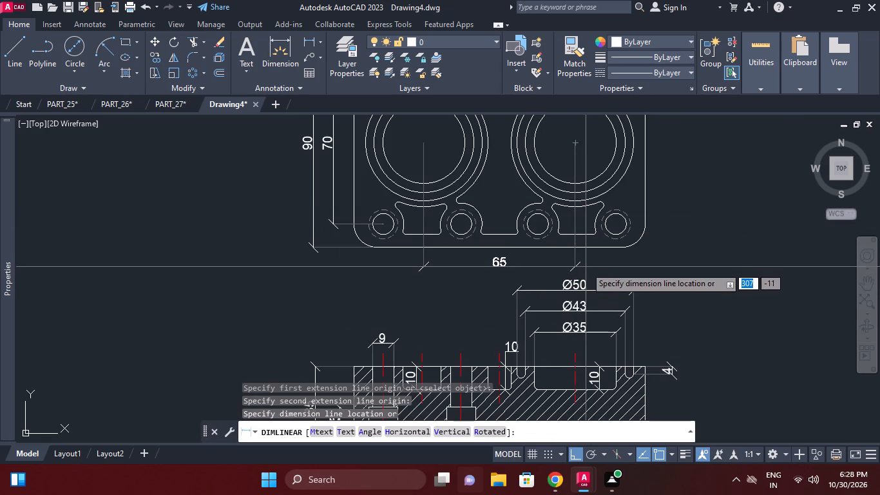
click(585, 266)
Move the plan view with all its dimensions straight up by about 13 units, away from the section view.
middle_click(524, 246)
middle_drag(575, 242, 579, 258)
scroll(579, 252, down, 1)
middle_drag(579, 252, 577, 258)
middle_drag(450, 194, 455, 237)
click(386, 125)
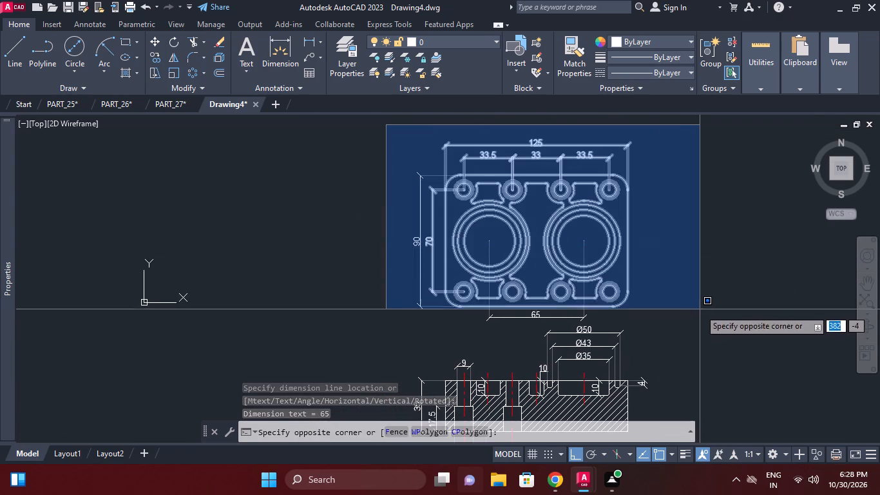
click(700, 322)
middle_drag(700, 316, 699, 306)
key(m)
key(space)
click(694, 335)
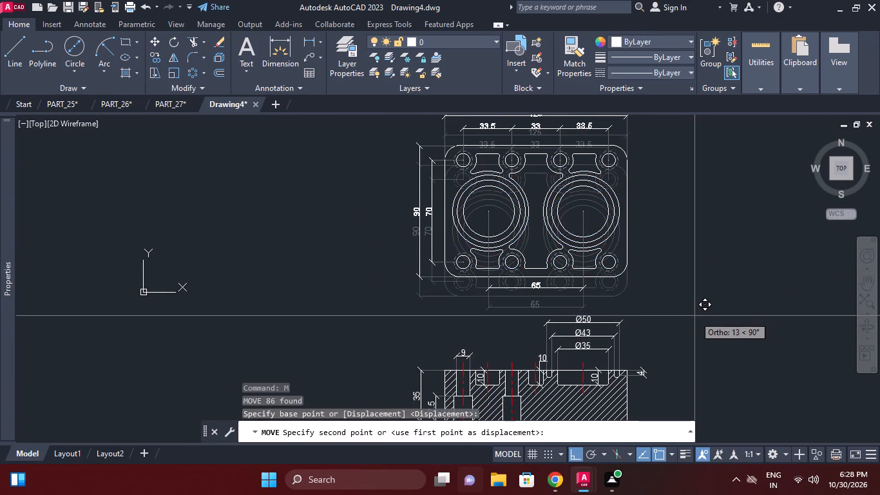
click(694, 316)
Add radius dimensions to the pocket arcs beside the second and fourth top-row holes, placing both texts above the plan outline.
middle_drag(591, 235, 591, 242)
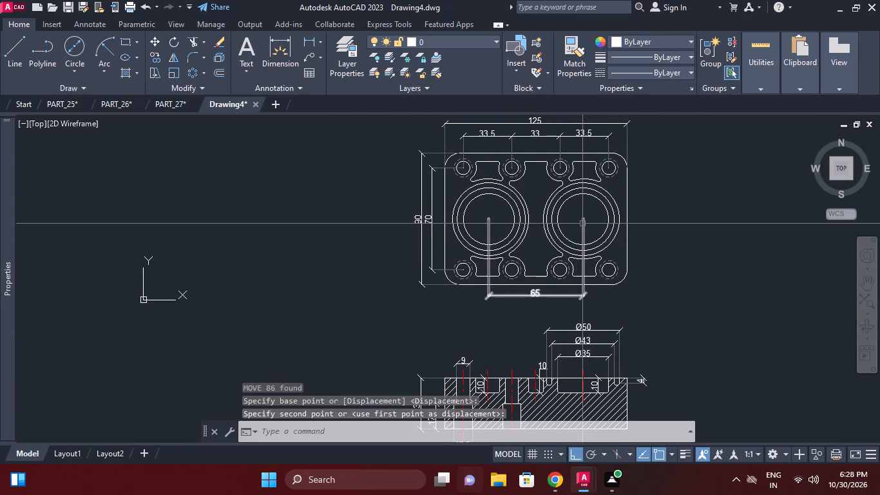
middle_click(582, 223)
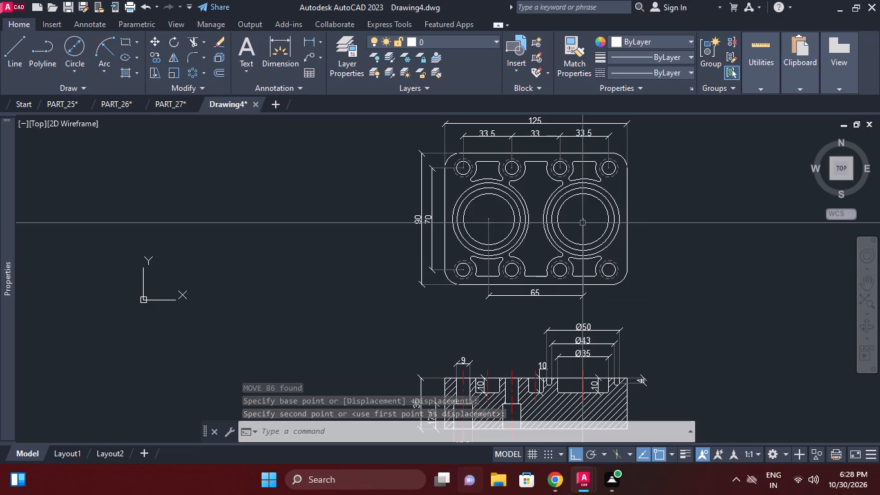
text(dimr)
key(space)
scroll(463, 176, up, 2)
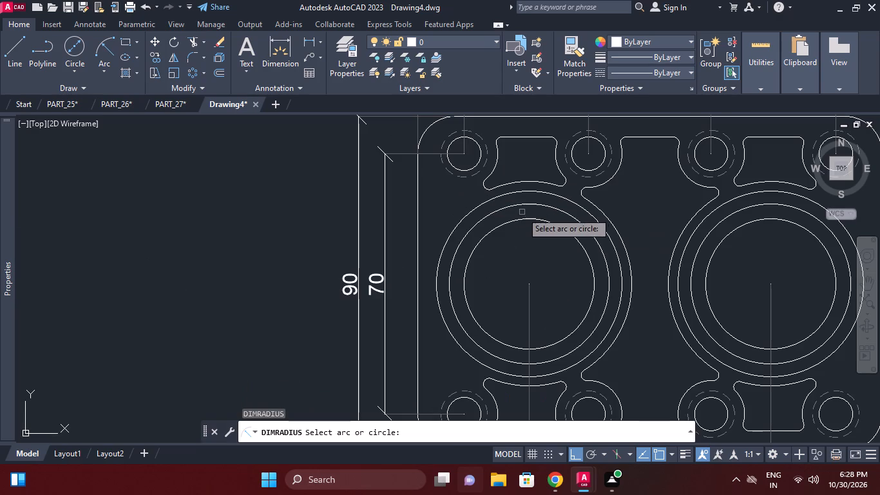
click(554, 156)
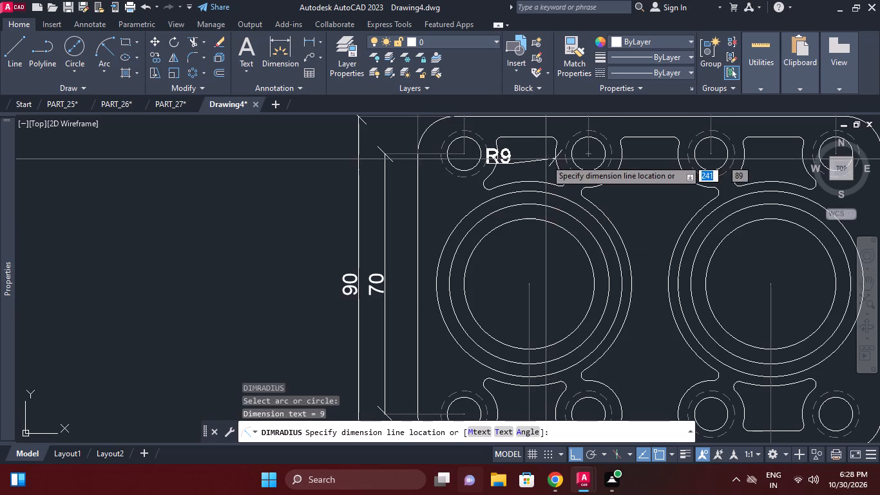
middle_drag(557, 128, 551, 171)
click(541, 145)
middle_drag(581, 170, 581, 170)
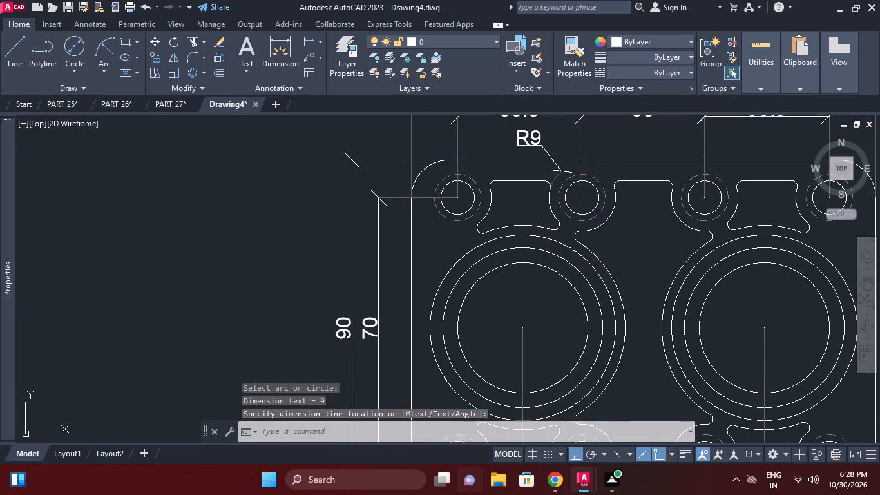
middle_drag(581, 170, 519, 187)
key(space)
middle_drag(654, 188, 614, 228)
click(694, 258)
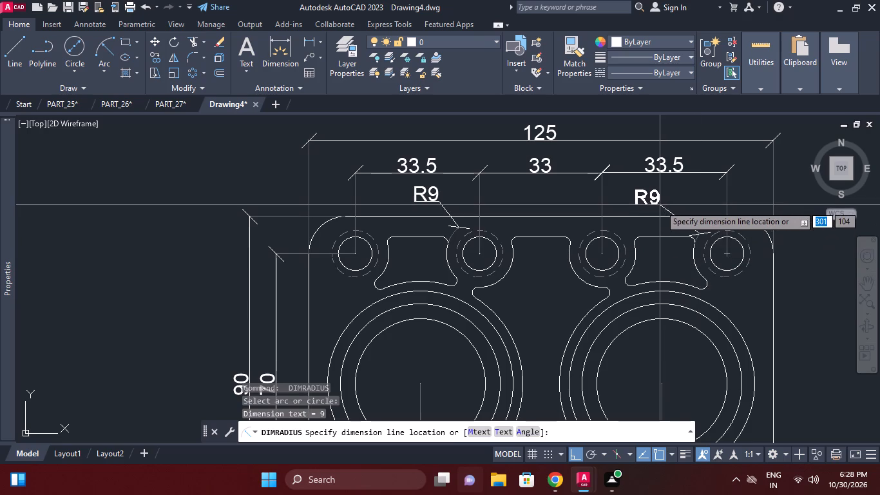
click(660, 204)
Add a radius dimension to the dashed circle around the fourth top-row hole, placed above the plan outline.
middle_drag(709, 236, 694, 224)
key(space)
click(730, 227)
click(735, 194)
Add a radius dimension to the plan outline's lower-right rounded corner, placed outside the outline.
key(space)
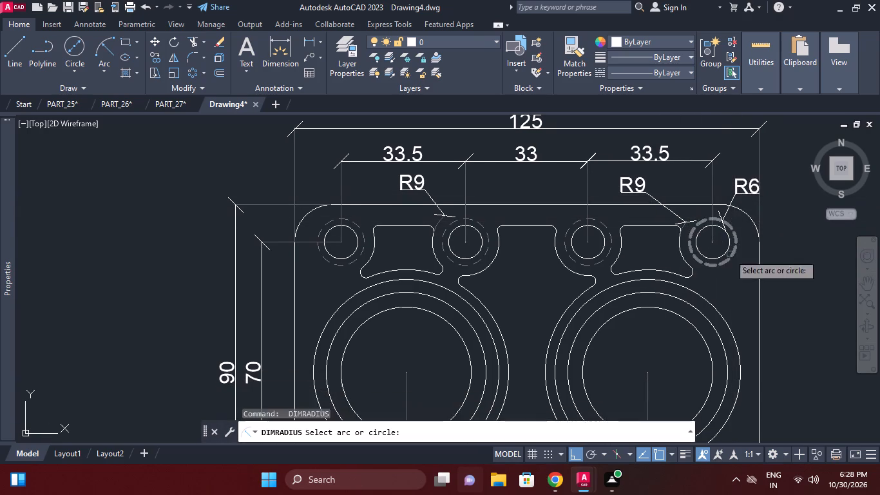
middle_drag(732, 256, 680, 211)
middle_drag(722, 227, 725, 200)
middle_click(705, 231)
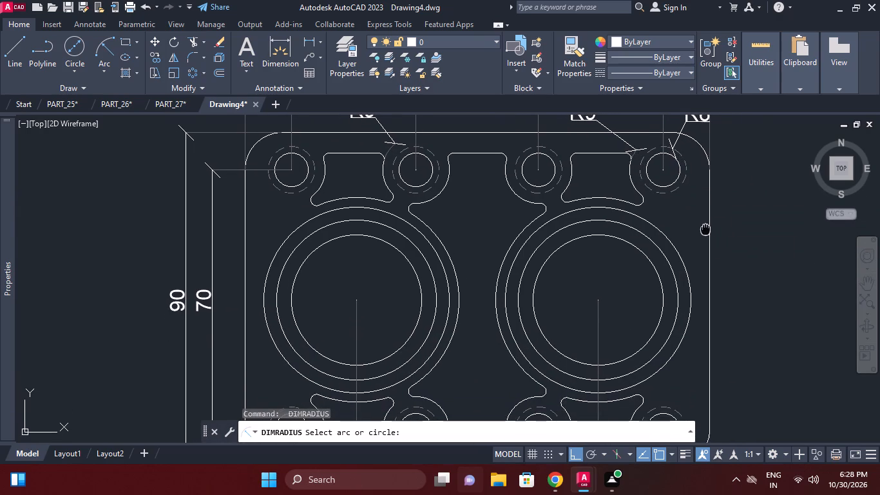
middle_drag(713, 261, 713, 235)
middle_drag(700, 197, 702, 238)
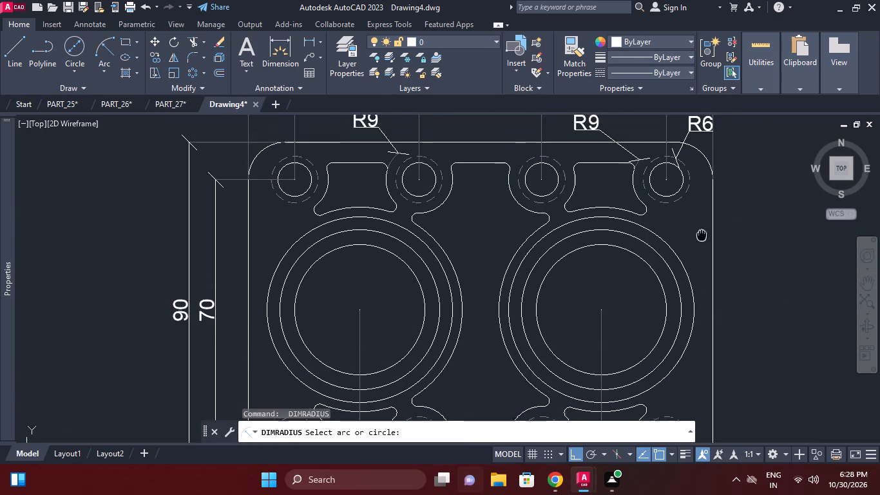
middle_drag(725, 235, 716, 128)
click(700, 357)
click(709, 379)
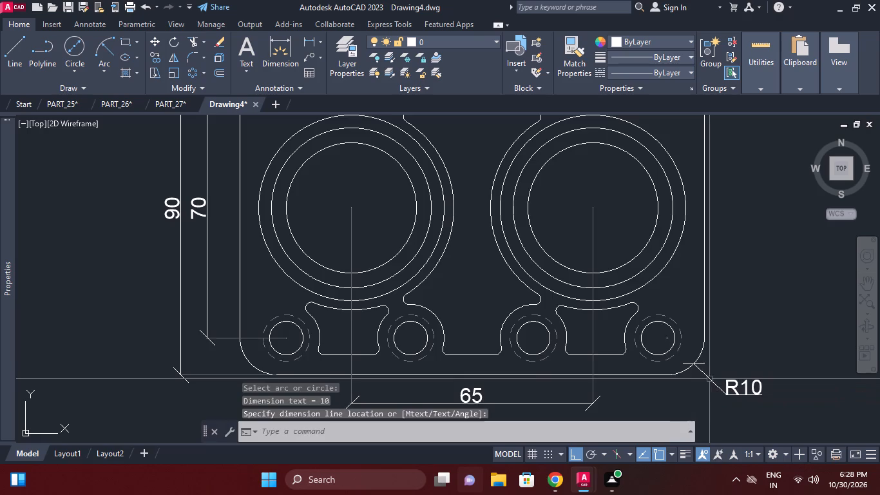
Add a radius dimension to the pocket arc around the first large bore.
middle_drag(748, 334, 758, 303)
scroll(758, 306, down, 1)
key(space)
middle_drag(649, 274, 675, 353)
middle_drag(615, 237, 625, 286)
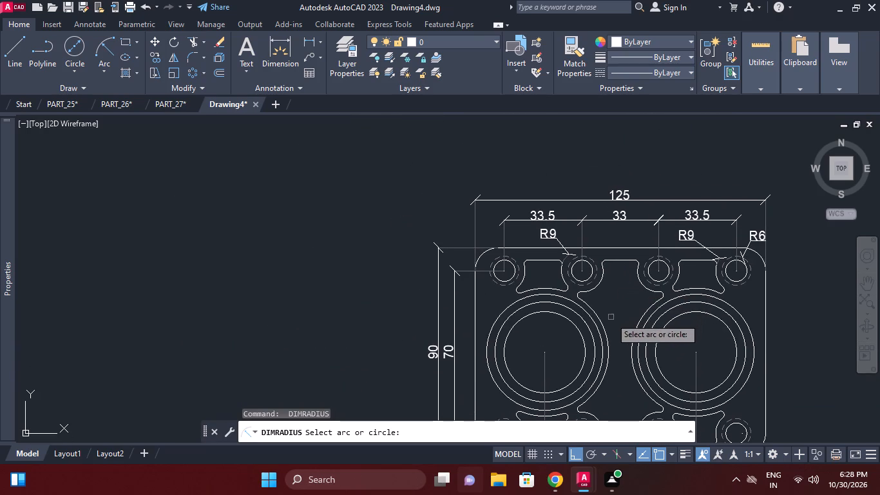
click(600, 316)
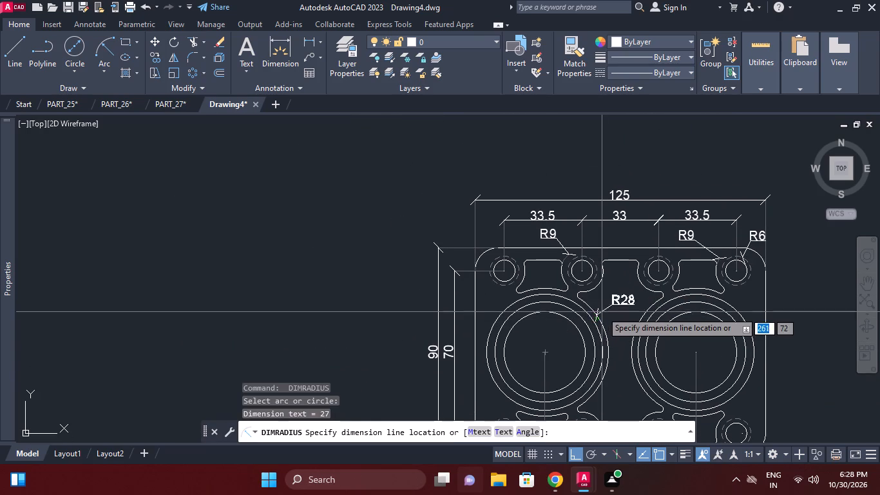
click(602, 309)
Add a radius dimension to the pocket arc around the second large bore, placing its text between the bores.
key(space)
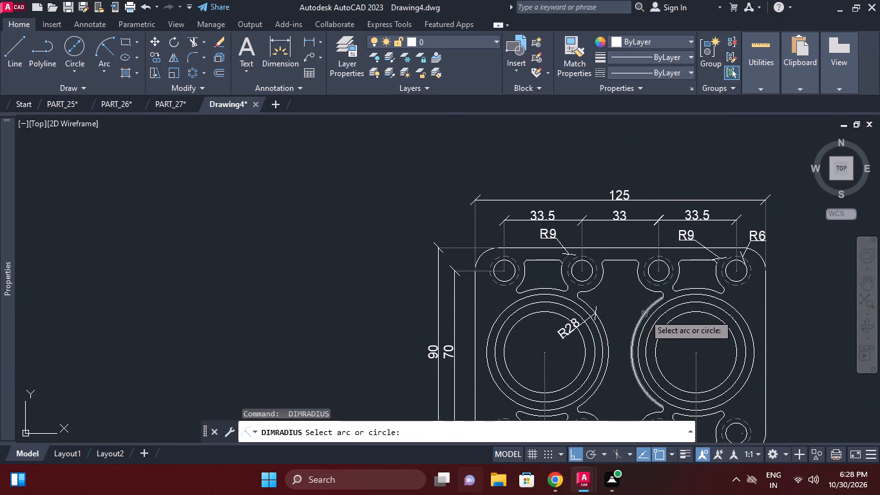
click(644, 314)
click(640, 304)
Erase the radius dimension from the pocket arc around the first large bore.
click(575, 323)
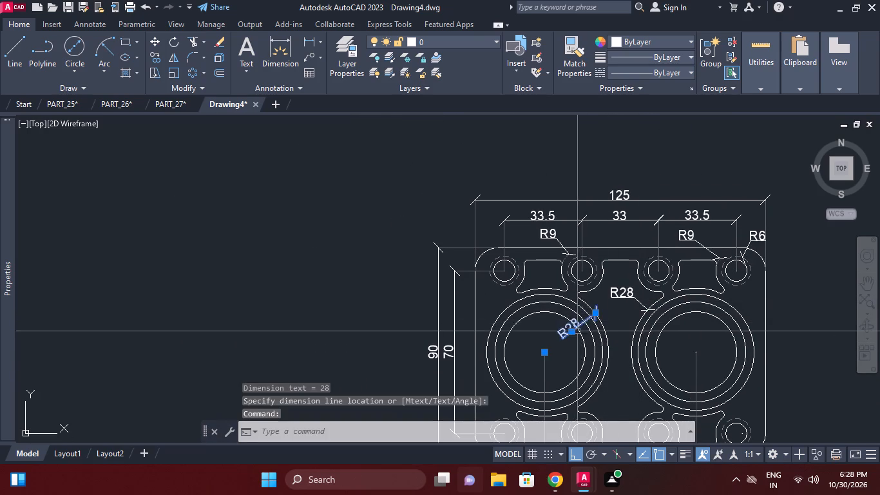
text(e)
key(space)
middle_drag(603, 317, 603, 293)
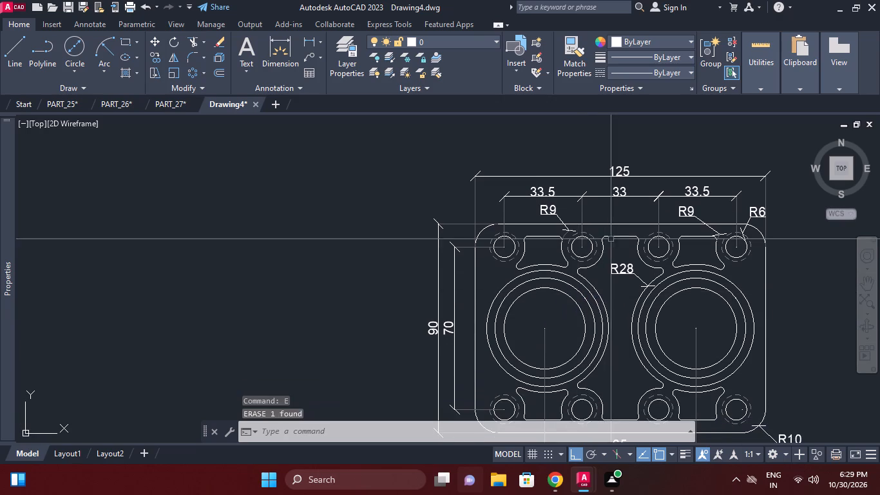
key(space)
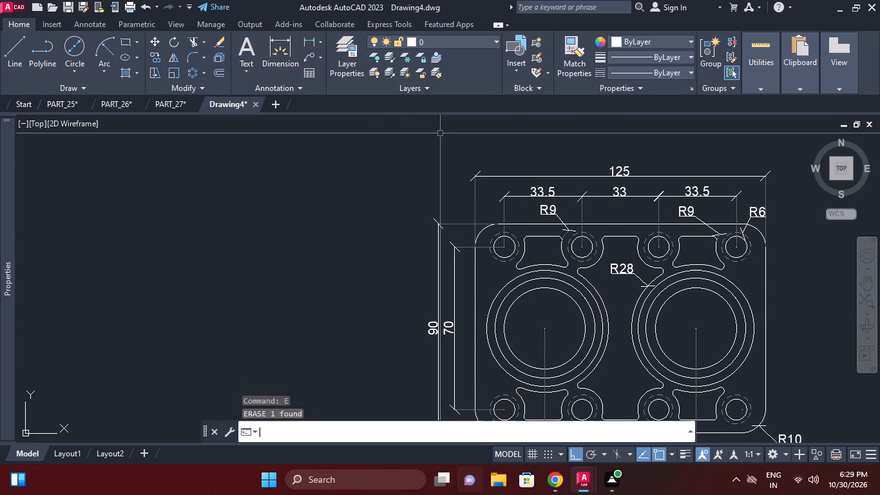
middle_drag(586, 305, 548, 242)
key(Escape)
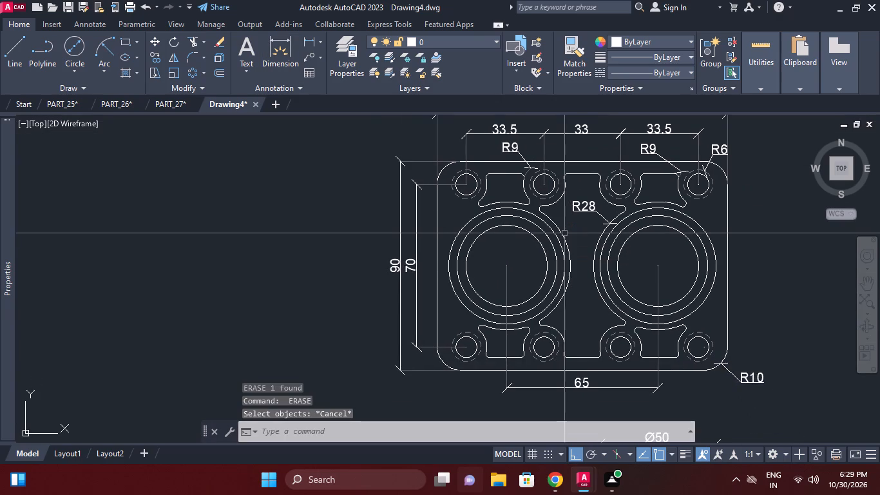
Add a radius dimension to the pocket arc around the first large bore, placing its text between the bores.
key(d)
text(im)
key(r)
key(space)
scroll(565, 236, up, 2)
click(562, 235)
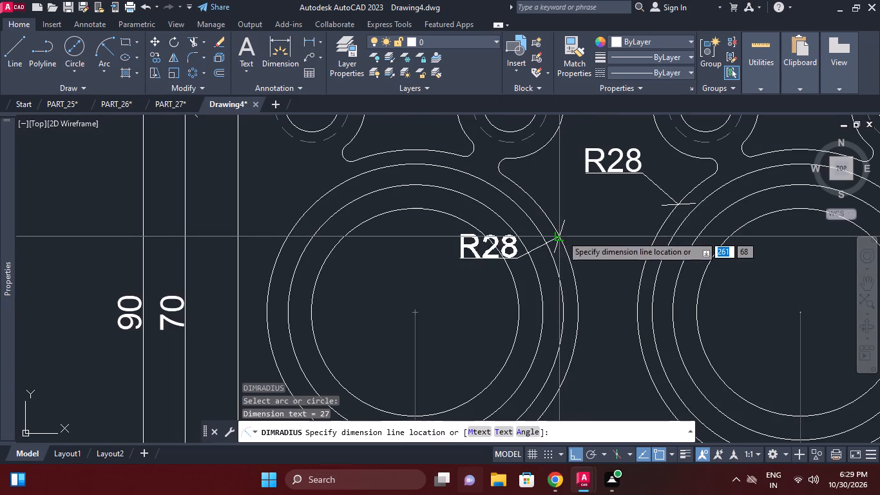
click(573, 240)
Set the first bore's arc radius dimension to one decimal place and match its properties onto the second bore's R28 dimension.
click(607, 218)
right_click(602, 179)
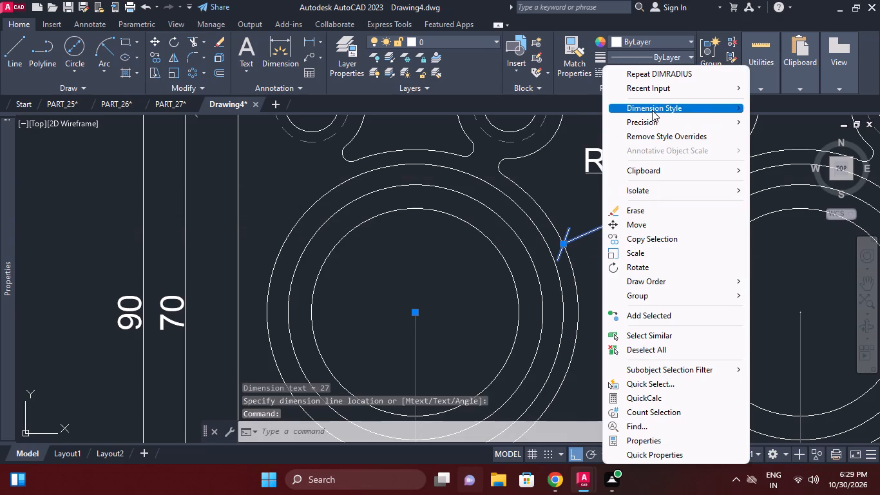
click(652, 122)
click(767, 135)
click(651, 204)
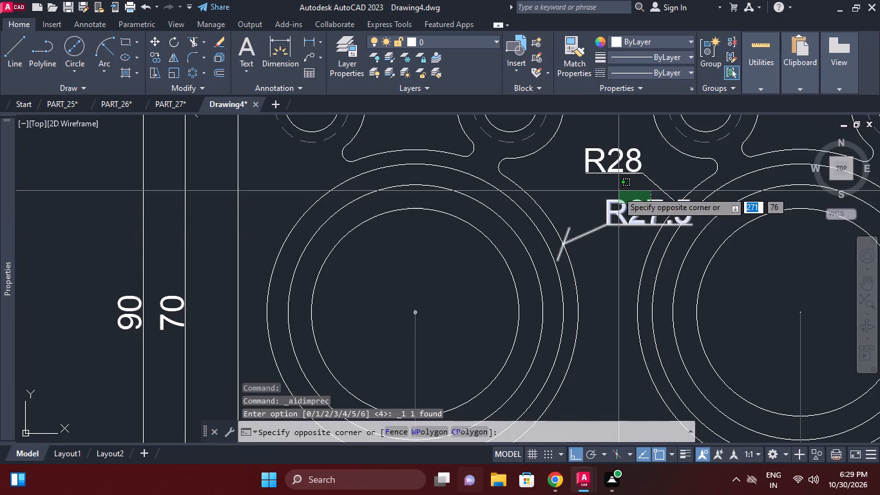
click(614, 200)
click(582, 51)
click(630, 159)
key(Escape)
Add a radius dimension to the small lower corner fillet of the pocket beside the last bottom-row hole.
middle_drag(620, 190, 606, 167)
scroll(616, 189, down, 1)
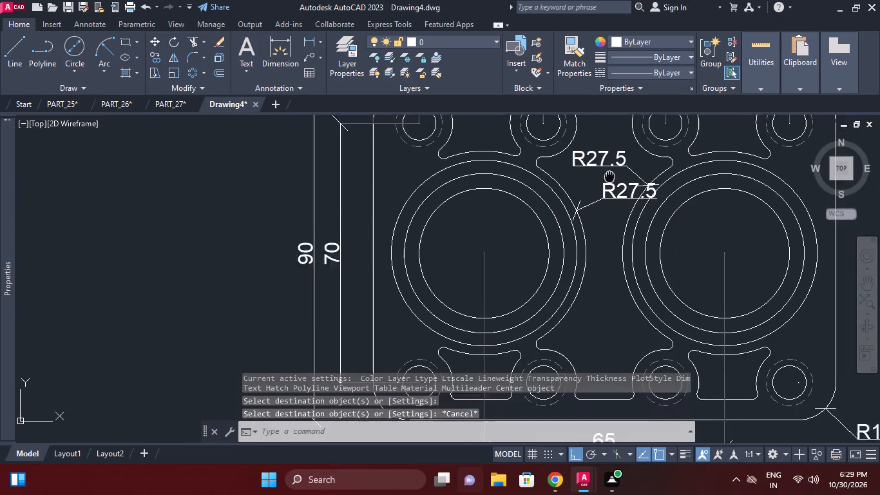
middle_drag(606, 167, 604, 165)
scroll(665, 210, down, 1)
middle_click(665, 211)
middle_drag(671, 233, 613, 235)
middle_drag(661, 277, 646, 251)
key(d)
text(im)
key(r)
key(space)
middle_drag(639, 298, 636, 284)
scroll(636, 284, up, 2)
click(646, 280)
click(644, 278)
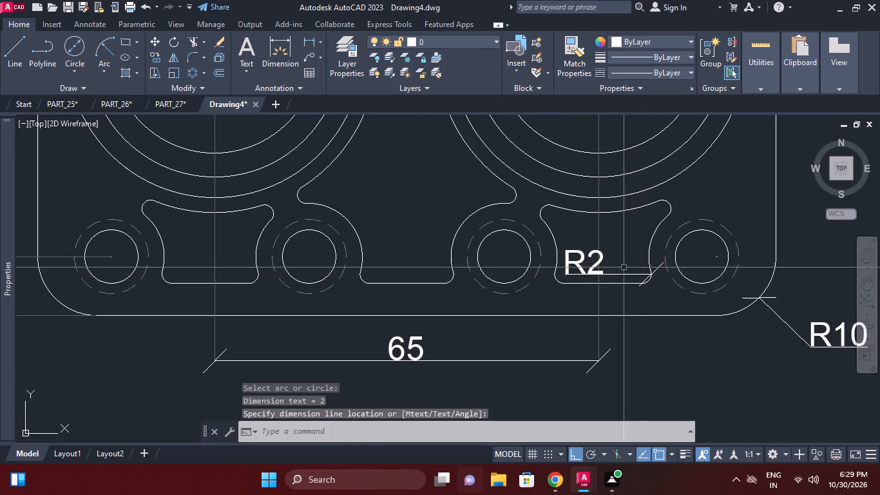
Set the precision of the pocket corner's R2 radius dimension to one decimal place.
click(607, 265)
click(600, 254)
right_click(612, 249)
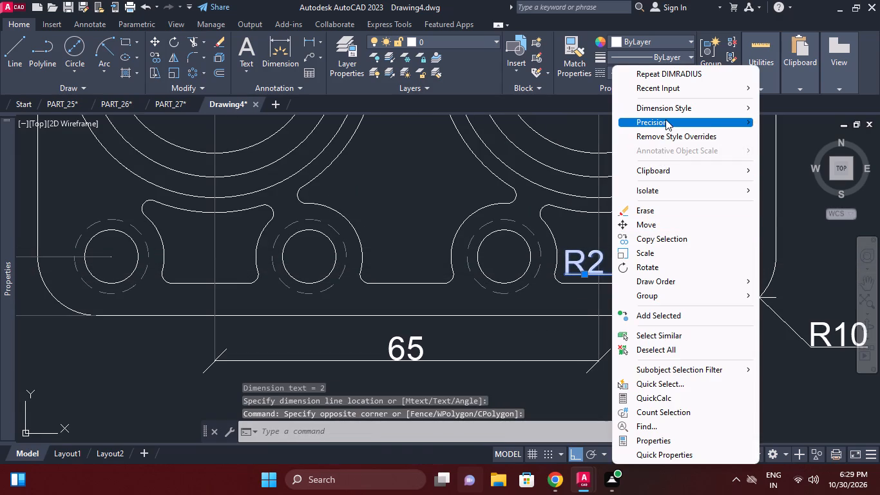
click(665, 119)
click(798, 132)
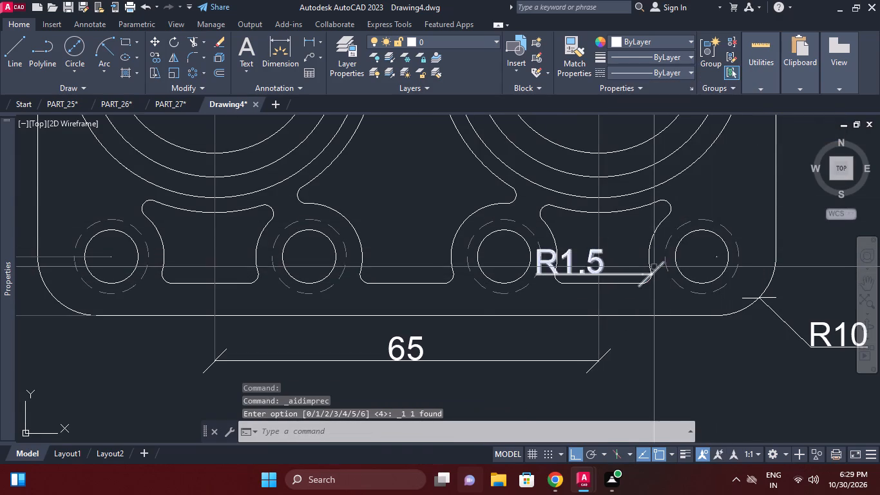
Draw a rectangular border enclosing both the dimensioned plan view and the section view.
scroll(653, 269, down, 1)
middle_click(653, 269)
middle_click(614, 279)
scroll(615, 270, down, 1)
middle_drag(615, 270, 614, 281)
middle_drag(612, 277, 612, 289)
scroll(611, 284, down, 1)
middle_drag(611, 284, 592, 251)
scroll(611, 284, down, 1)
middle_drag(609, 240, 615, 257)
middle_drag(626, 287, 619, 284)
text(re)
key(c)
key(space)
click(471, 160)
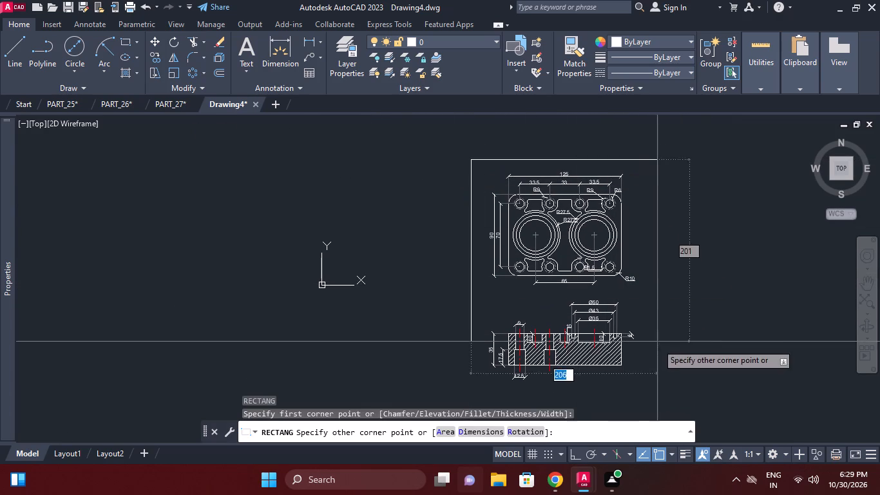
click(649, 387)
middle_drag(657, 362, 672, 252)
key(Escape)
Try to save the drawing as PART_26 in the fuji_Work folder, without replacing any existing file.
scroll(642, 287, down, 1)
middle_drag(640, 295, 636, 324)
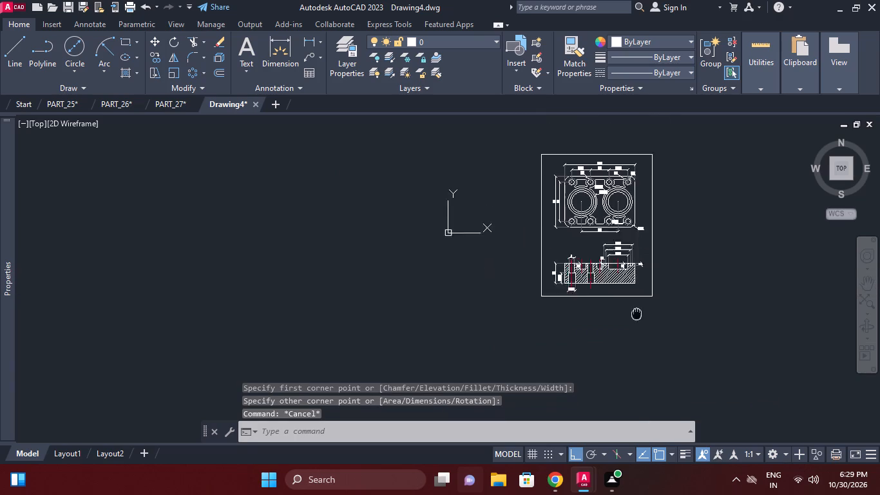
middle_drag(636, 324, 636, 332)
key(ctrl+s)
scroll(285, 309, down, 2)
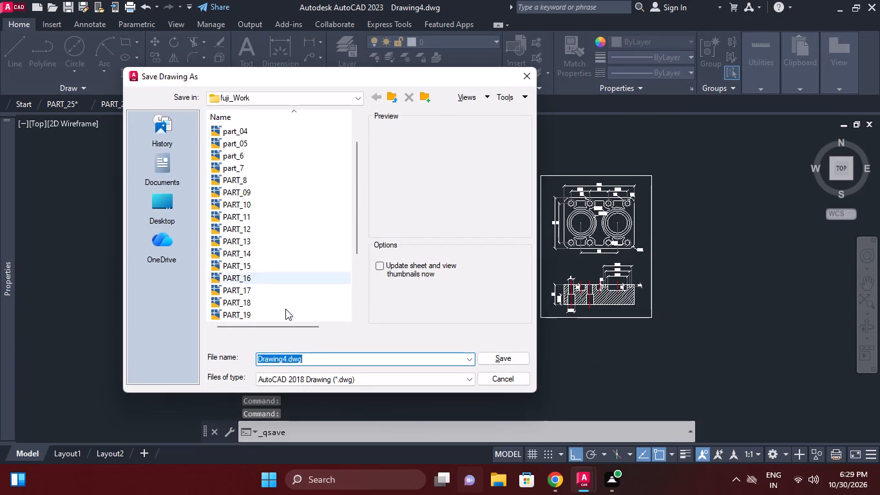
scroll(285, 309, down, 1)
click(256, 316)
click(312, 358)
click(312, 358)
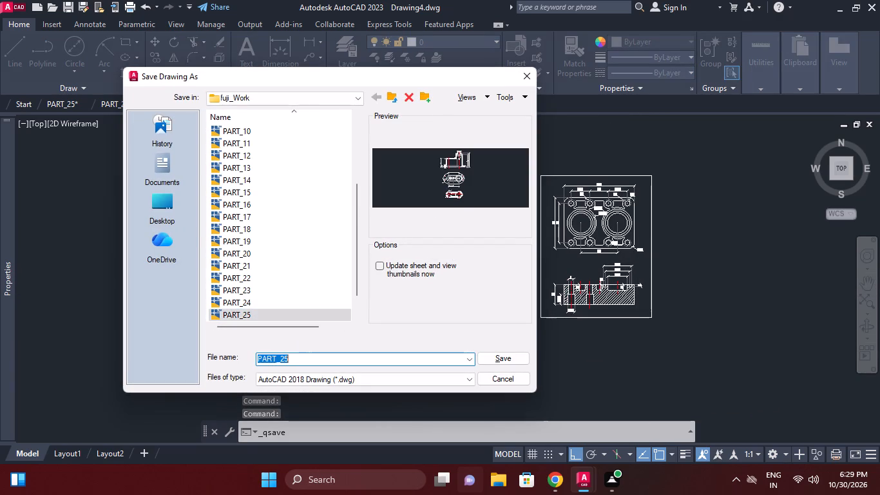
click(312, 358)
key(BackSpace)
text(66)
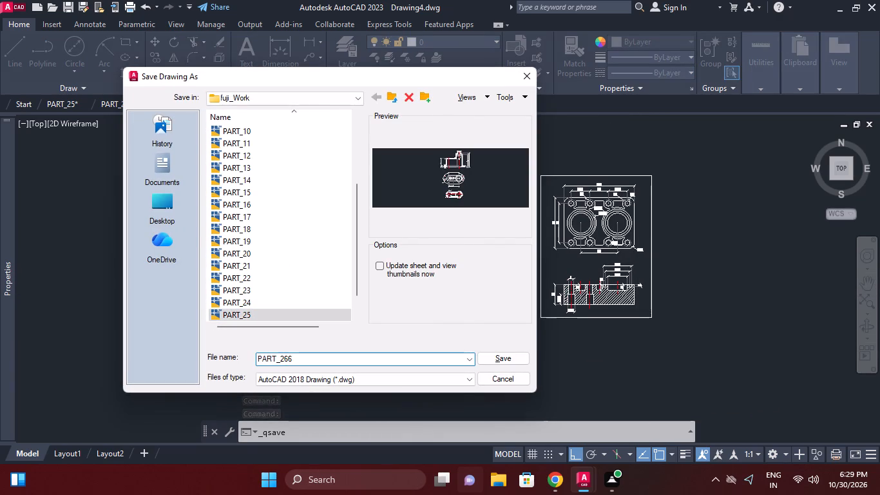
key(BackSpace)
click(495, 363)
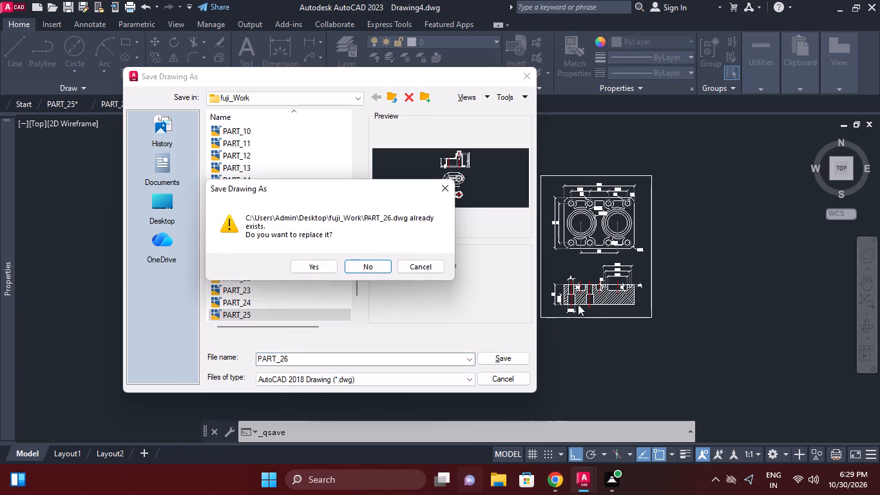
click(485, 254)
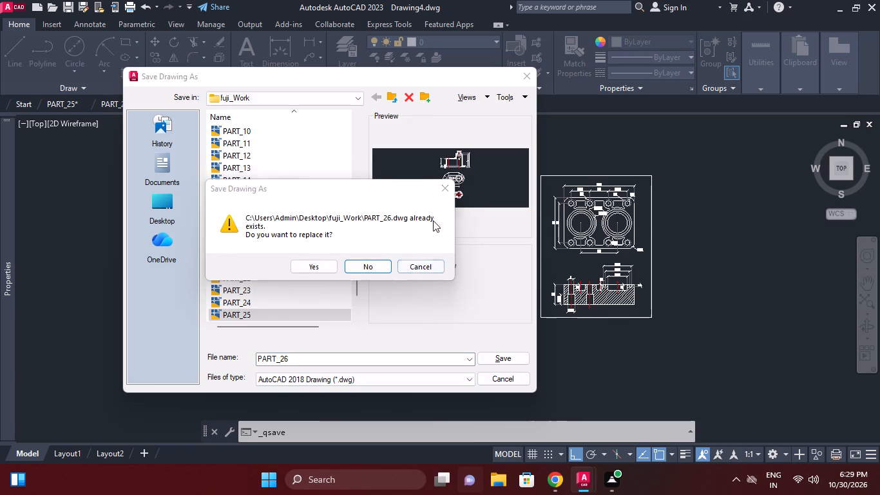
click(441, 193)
Save the drawing as PART_28 in the fuji_Work folder.
scroll(258, 278, down, 5)
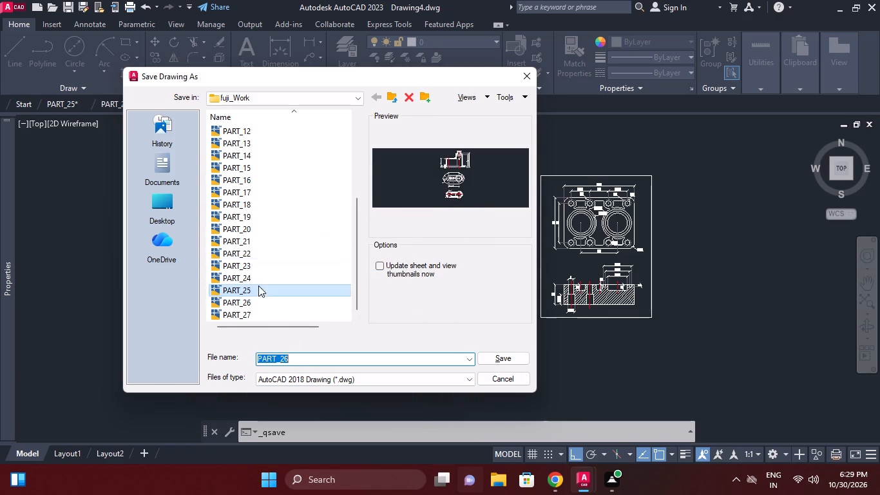
scroll(258, 286, down, 2)
click(298, 364)
click(293, 356)
key(BackSpace)
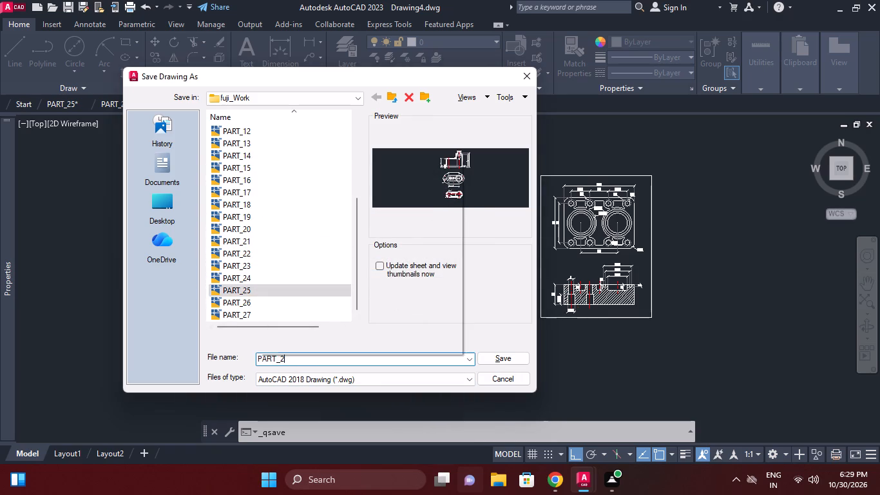
key(8)
key(Return)
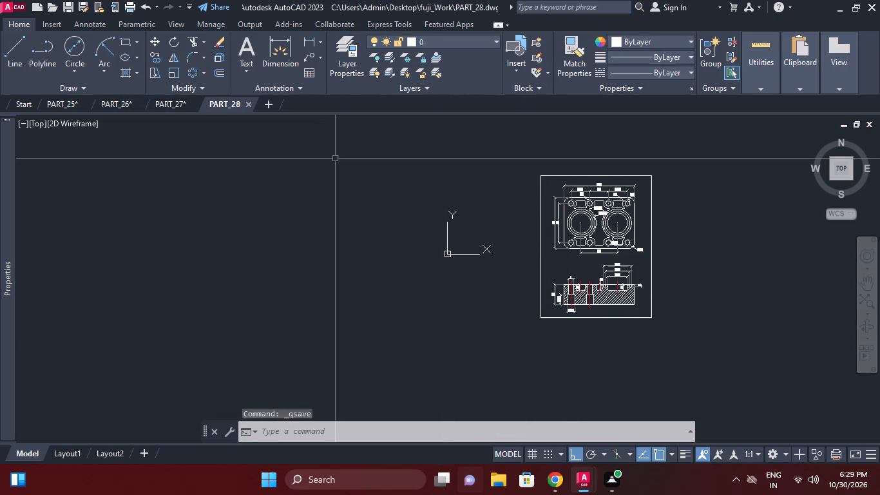
Set up a single-sheet plot with the DWG To PDF.pc3 plotter and centre the plot on the paper.
key(ctrl+p)
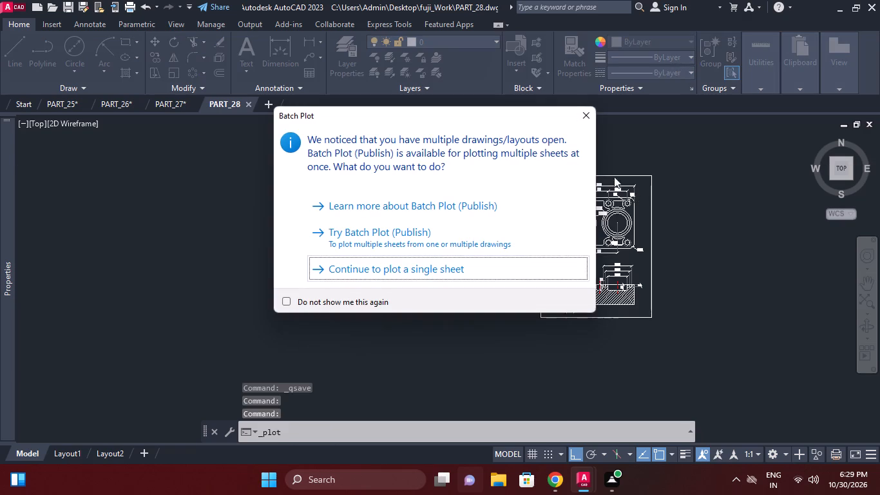
click(440, 261)
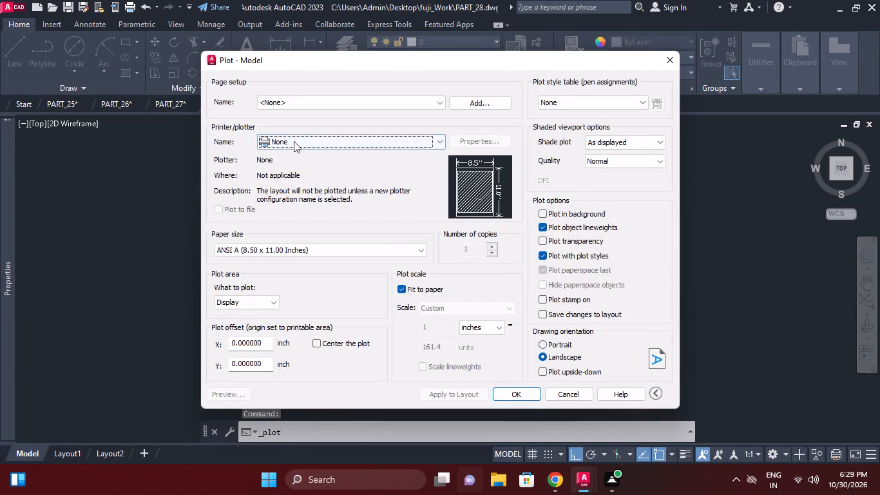
click(294, 141)
click(300, 290)
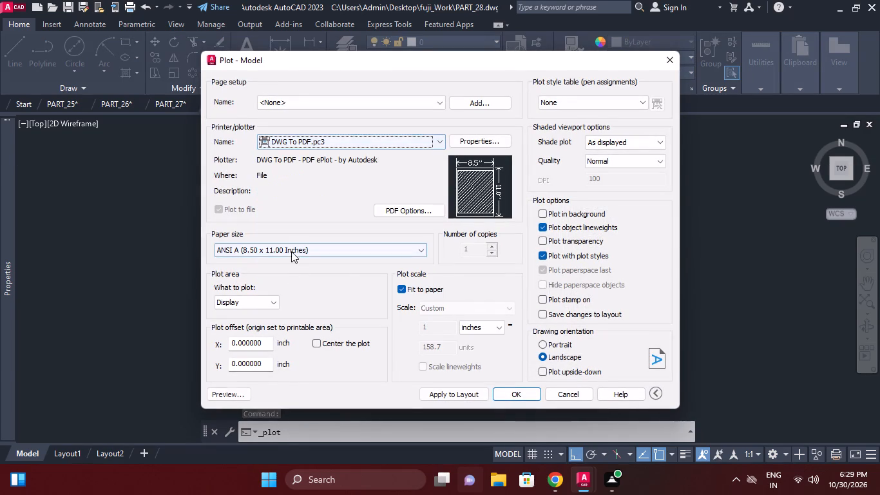
click(320, 342)
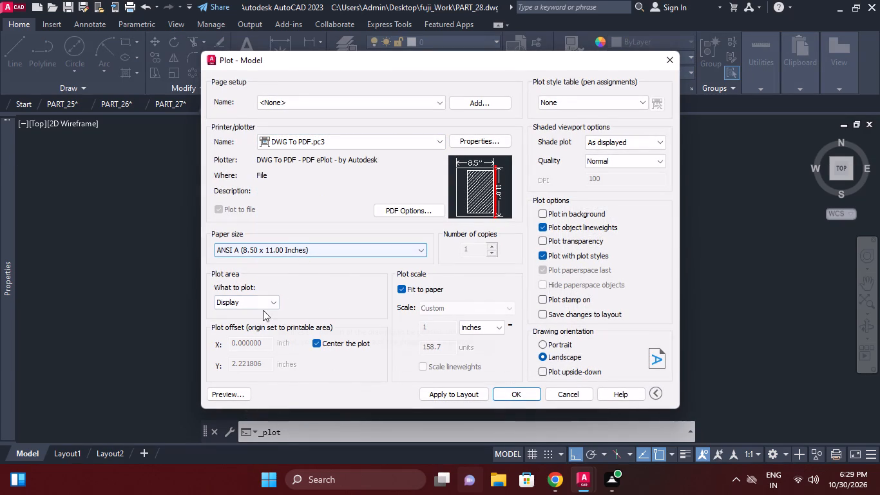
Set the plot area to a window spanning opposite corners of the rectangular border around both views.
click(261, 298)
click(255, 344)
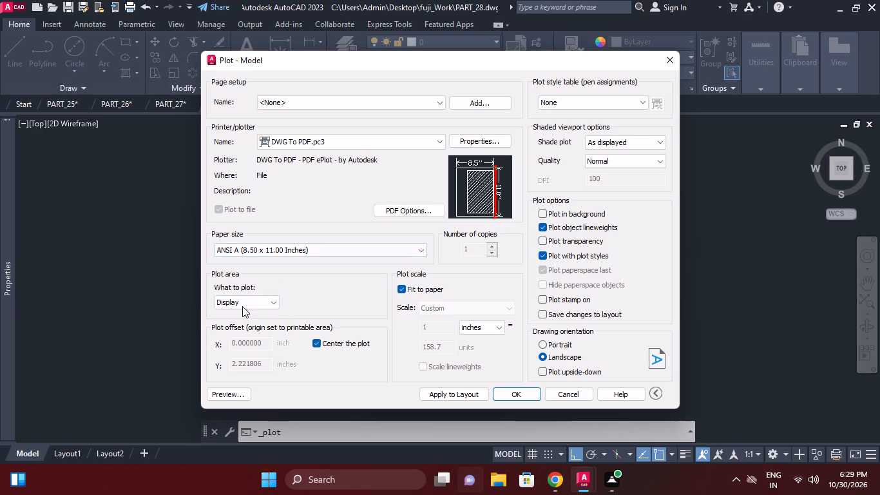
click(242, 306)
click(244, 337)
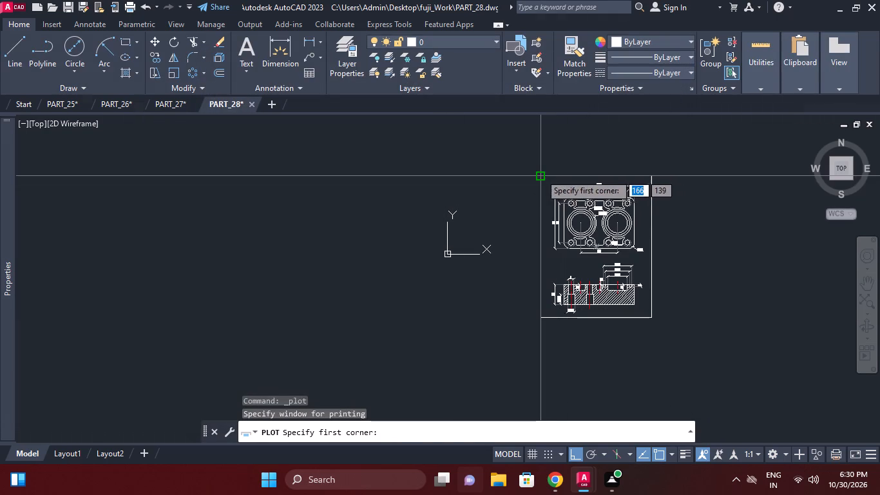
click(540, 174)
click(651, 318)
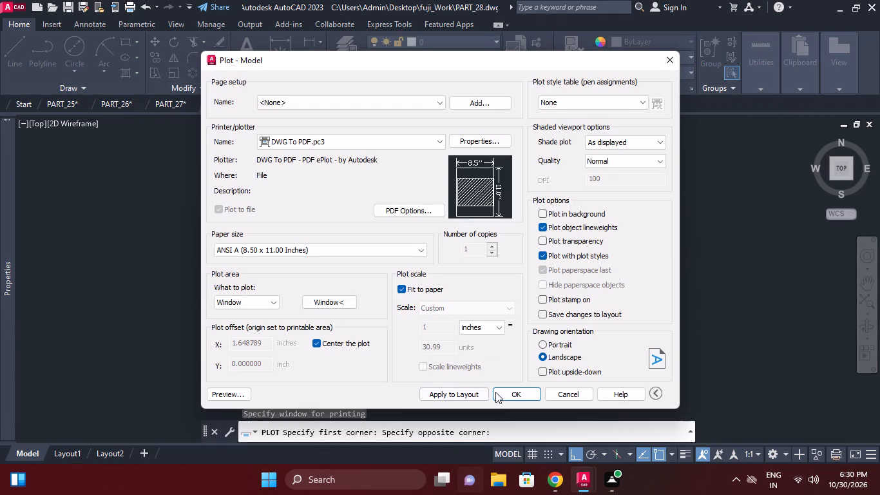
Plot the windowed drawing to a PDF file and close the PDF opened in Microsoft Edge.
click(499, 387)
click(508, 362)
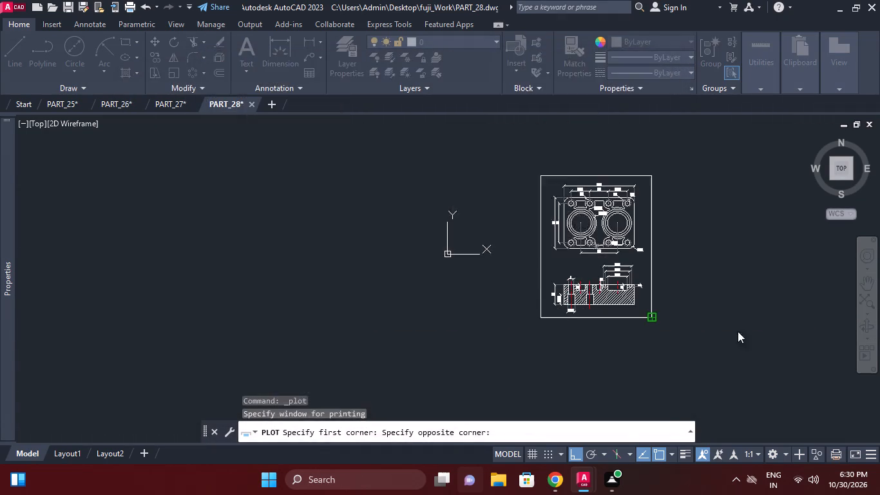
click(875, 16)
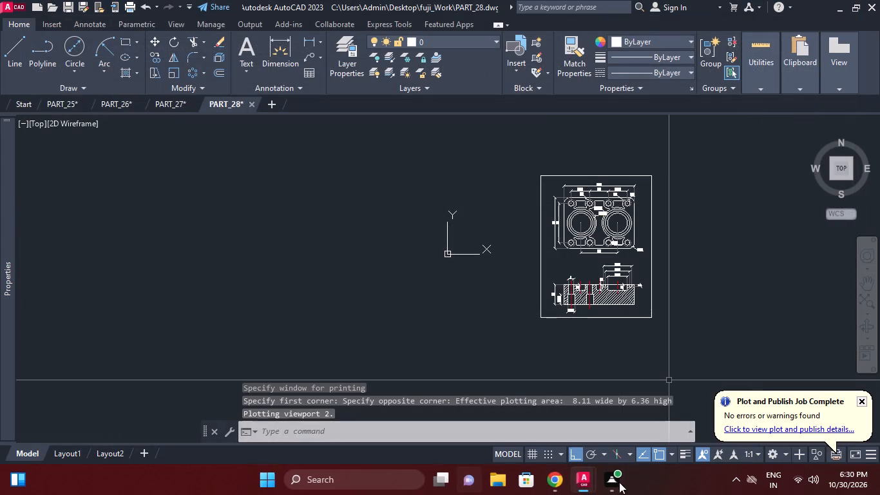